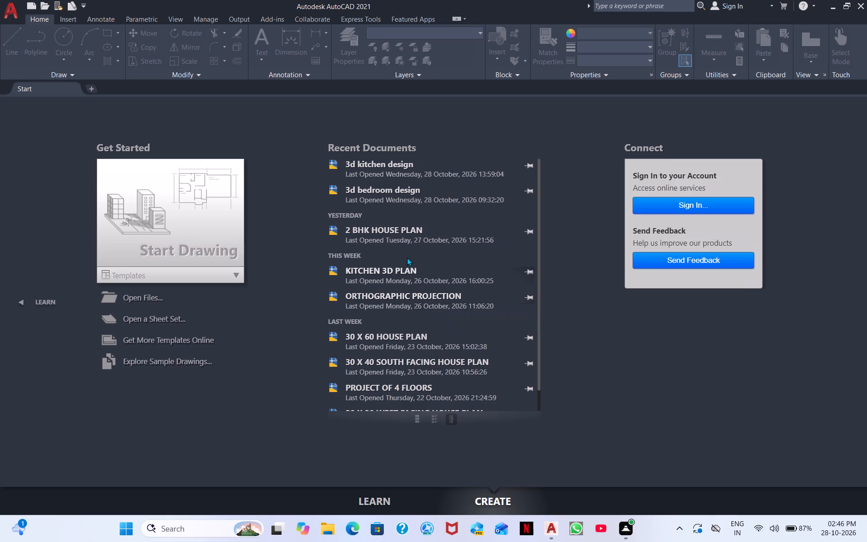
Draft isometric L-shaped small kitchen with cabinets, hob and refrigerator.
Start a new blank drawing from the start page.
left_click(190, 218)
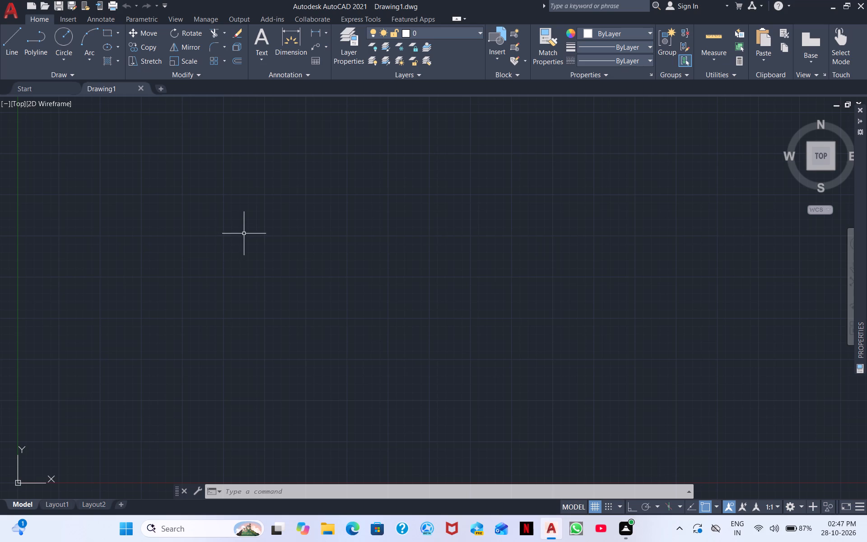
scroll(264, 217, "down", 1)
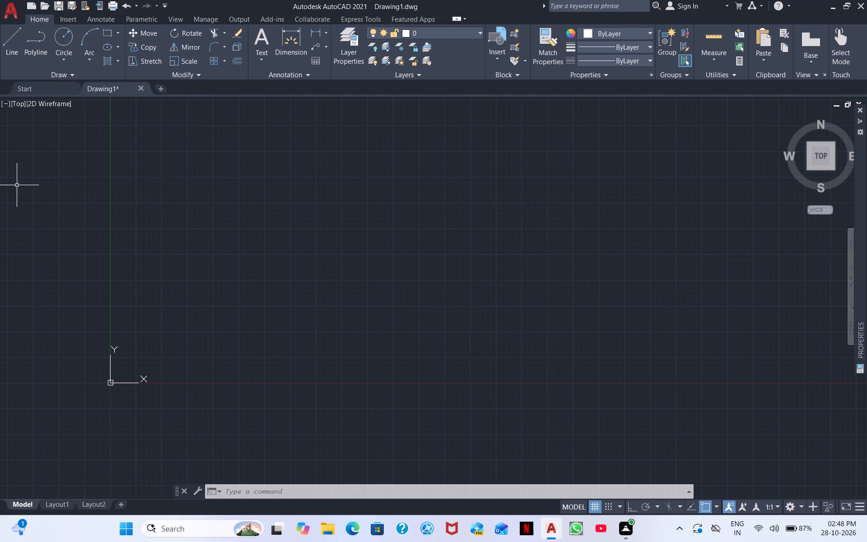
Open the Options dialog and apply its existing Open and Save settings.
left_click(248, 492)
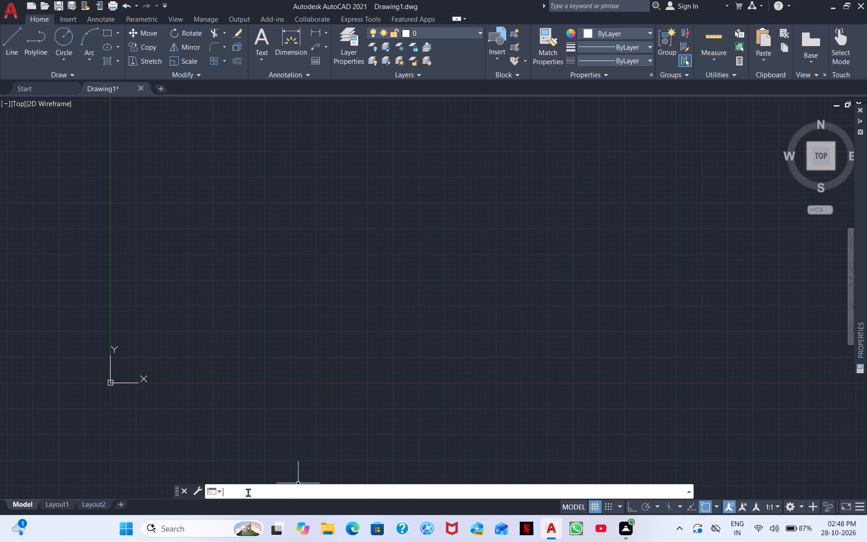
type("op")
key("space")
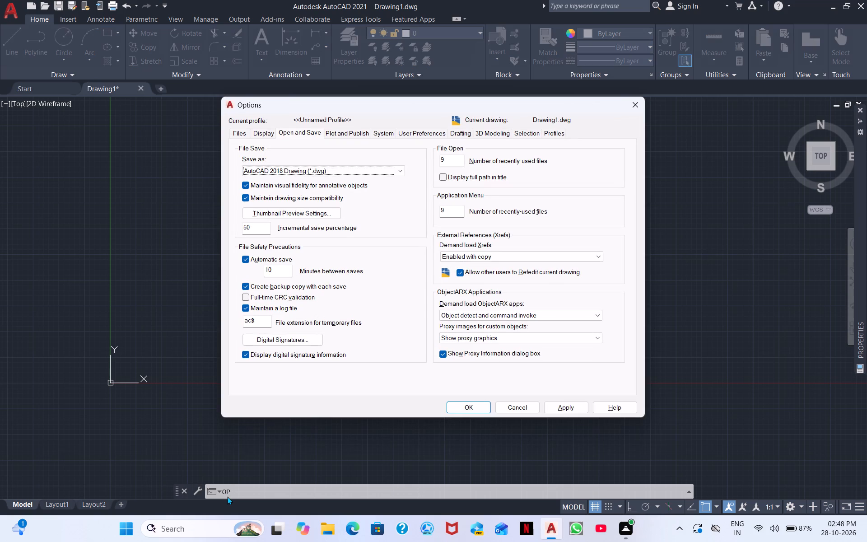
left_click(568, 408)
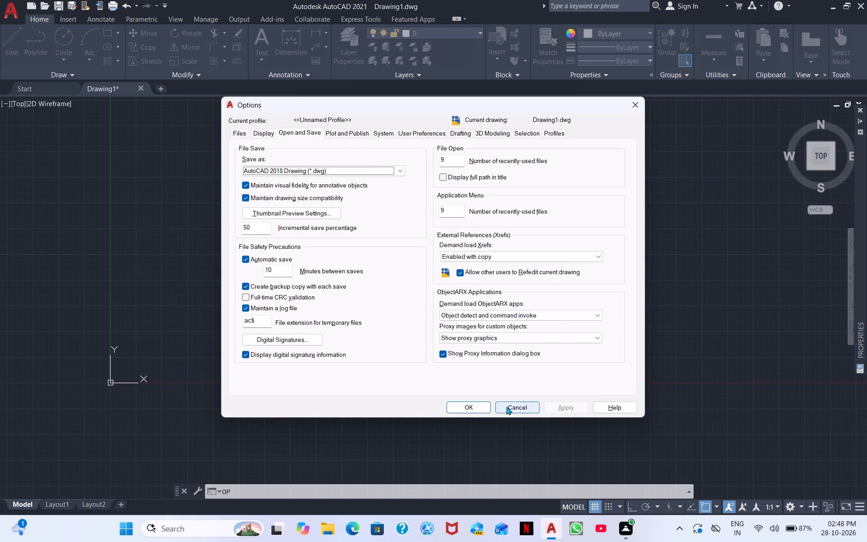
left_click(471, 411)
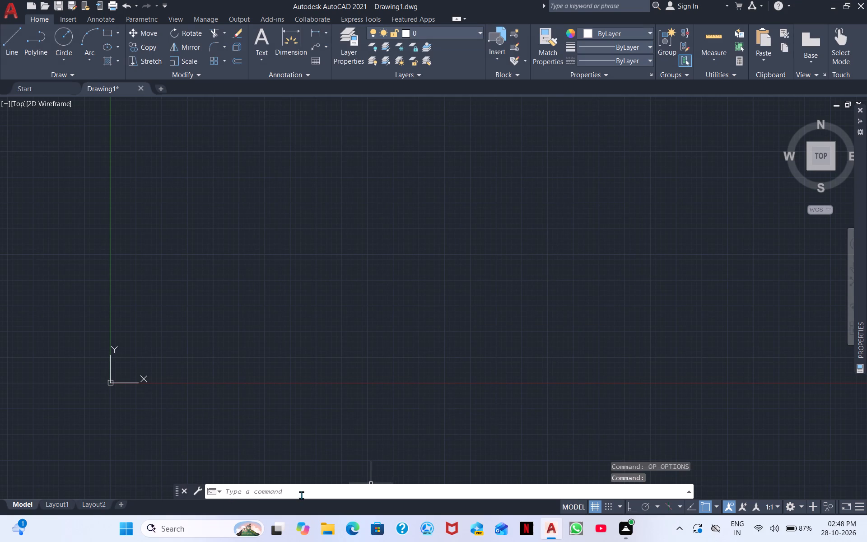
Turn on Ortho mode for drawing strictly horizontal and vertical lines.
left_click(280, 496)
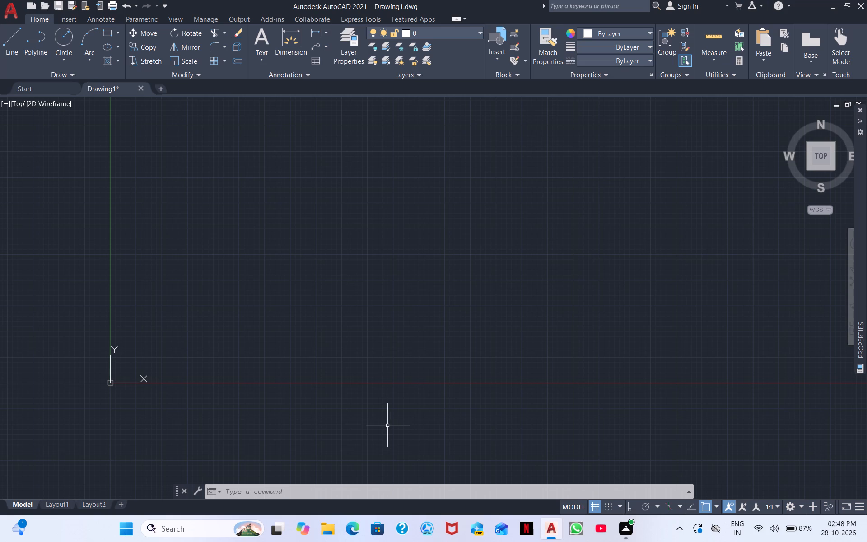
left_click(638, 509)
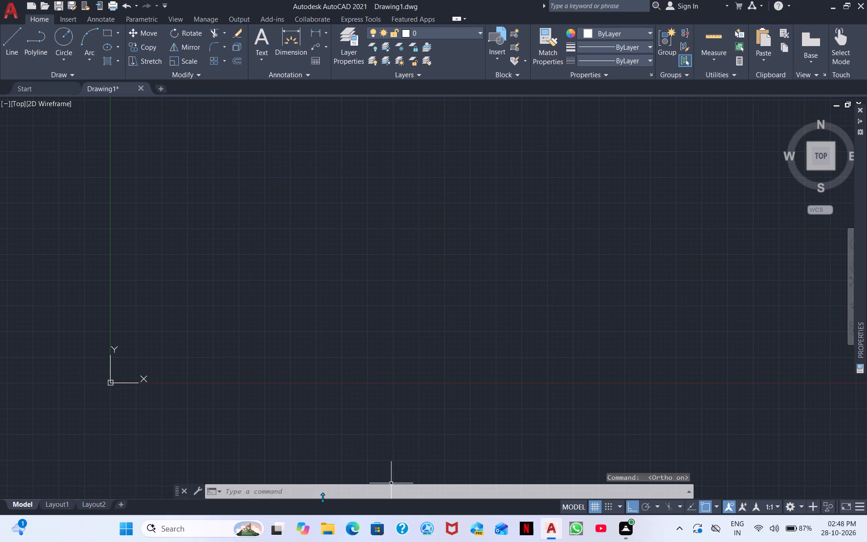
Configure the drawing units to a length precision of 0 and an insertion scale of Centimeters.
left_click(317, 497)
type("un")
key("space")
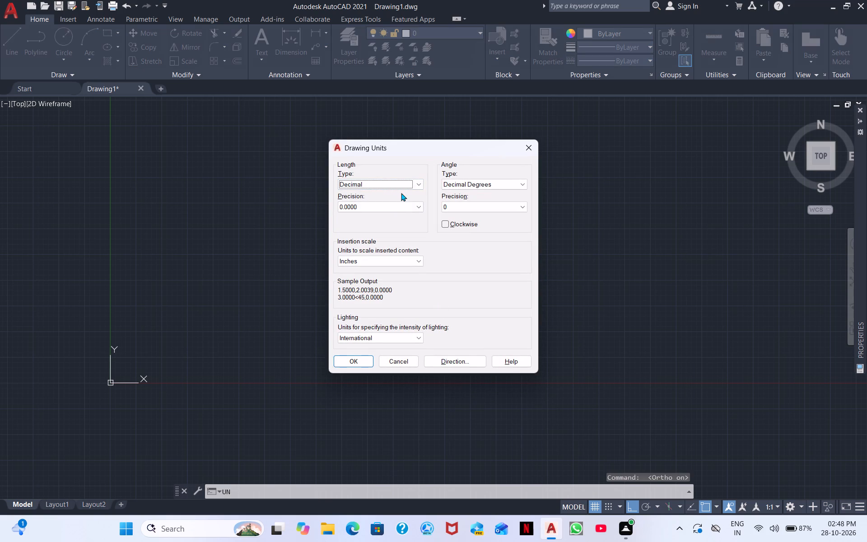
left_click(376, 206)
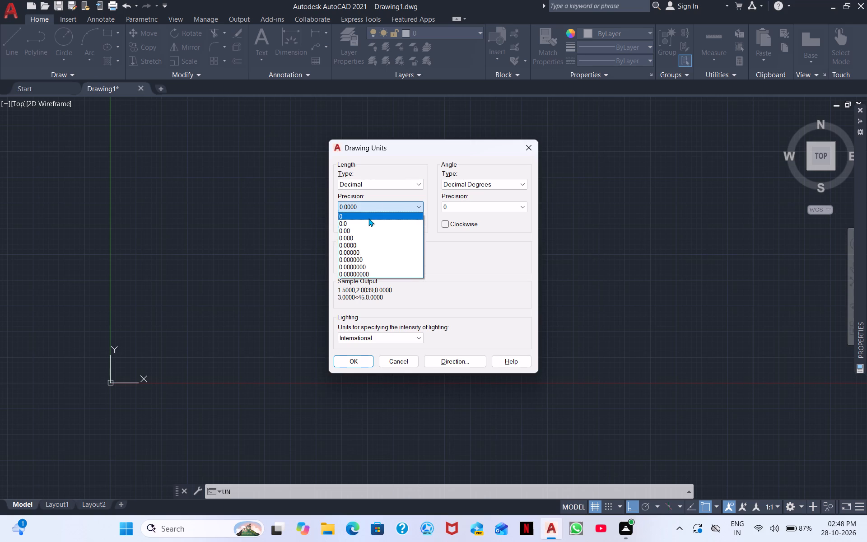
left_click(368, 218)
left_click(363, 258)
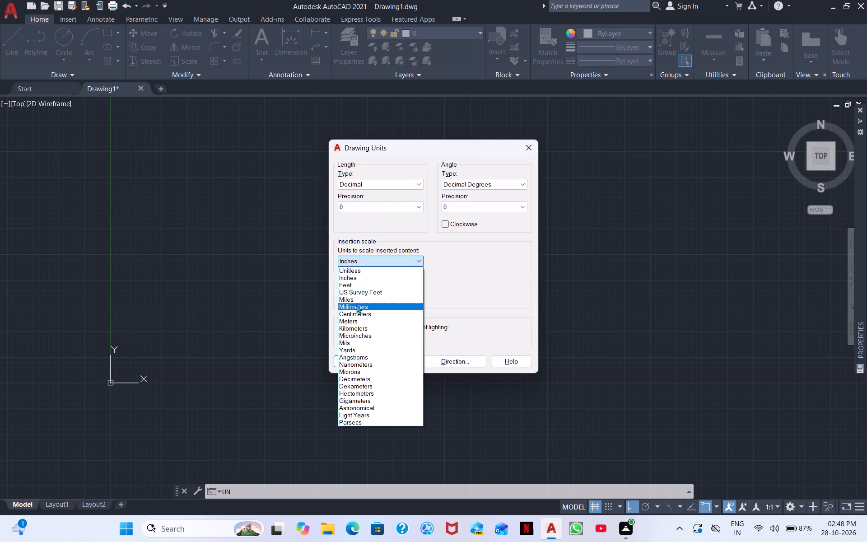
left_click(361, 310)
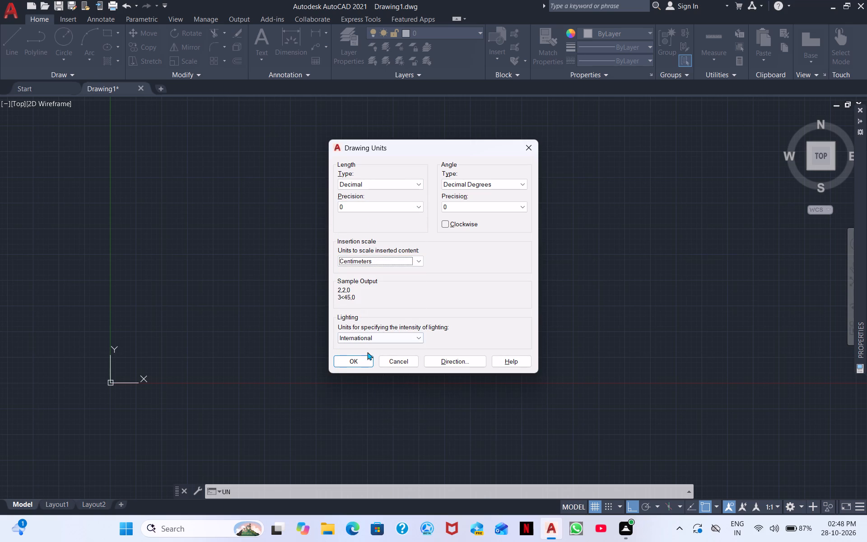
left_click(364, 356)
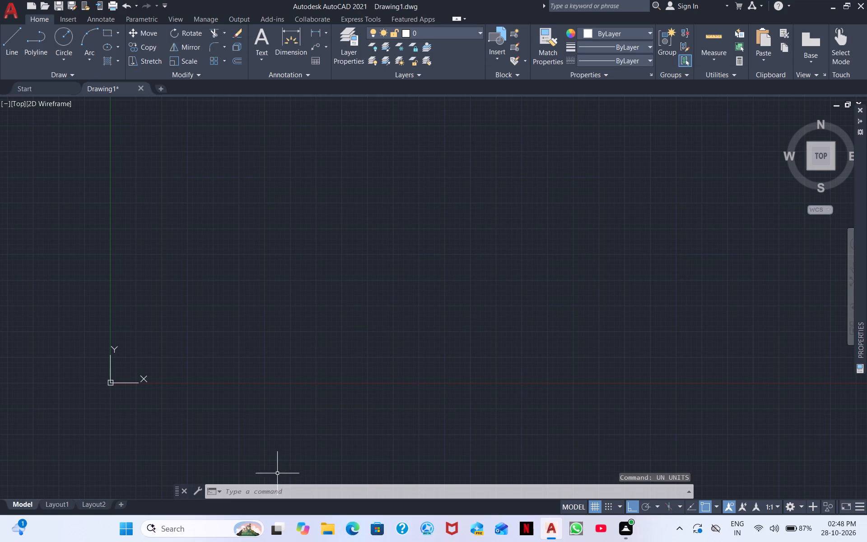
Modify the Standard dimension style to a text height of 5 and an arrow size of 5.
left_click(246, 491)
key("d")
key("space")
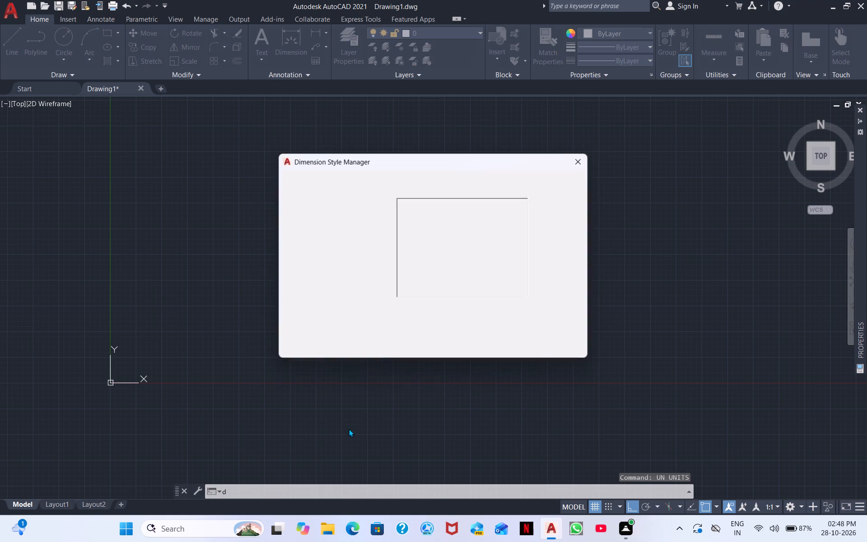
left_click(554, 238)
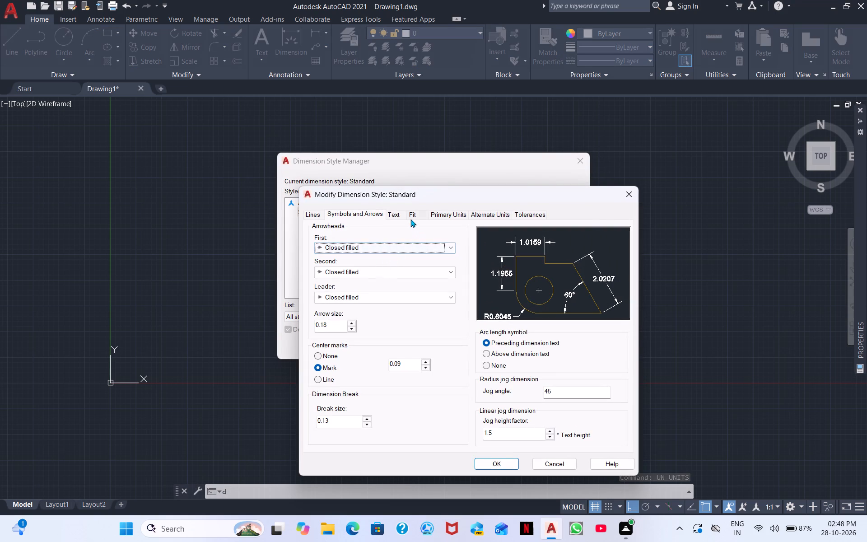
left_click(396, 215)
left_click_drag(441, 296, 398, 296)
key("BackSpace")
key("5")
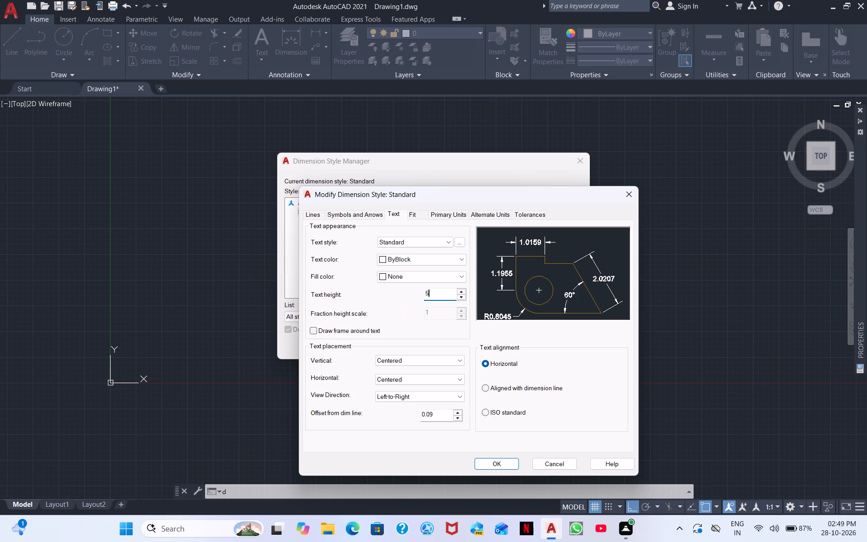
left_click(370, 213)
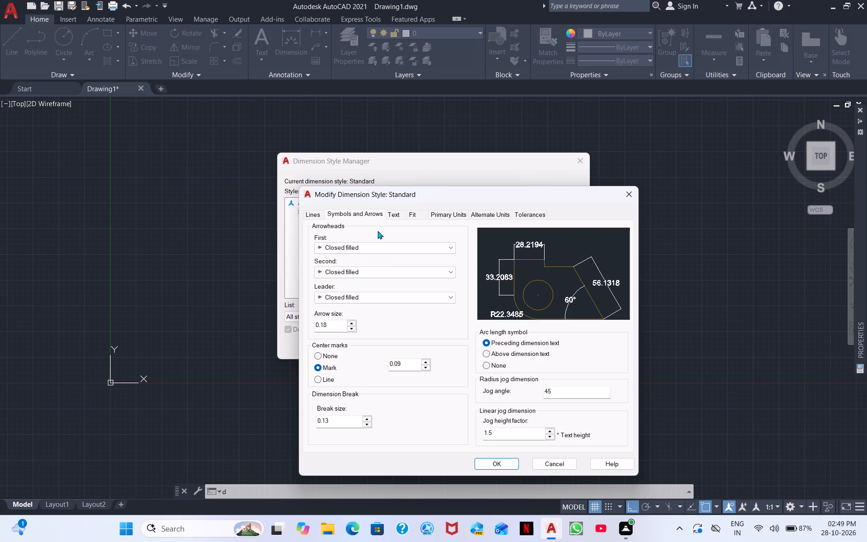
left_click_drag(336, 329, 280, 328)
key("5")
Set the Standard dimension style's linear primary-unit precision to 0 and accept the style changes.
left_click(461, 217)
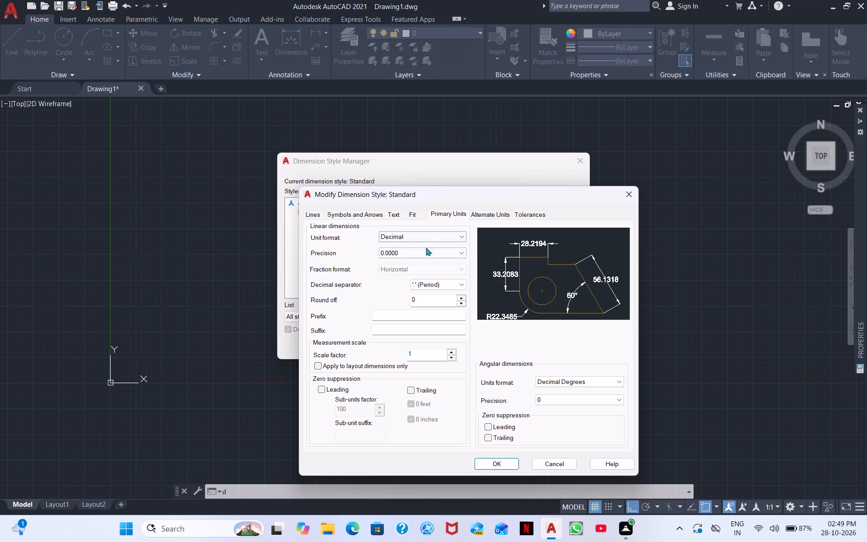
left_click(412, 254)
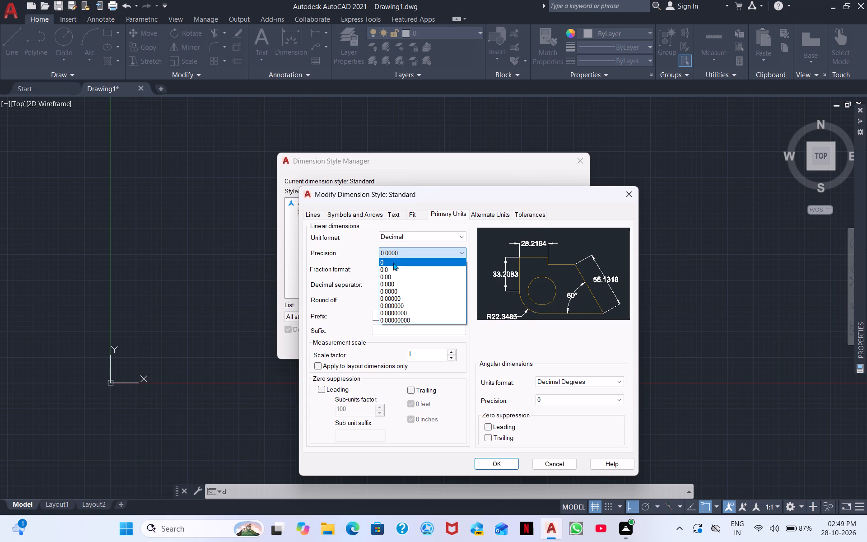
left_click(393, 262)
left_click(494, 465)
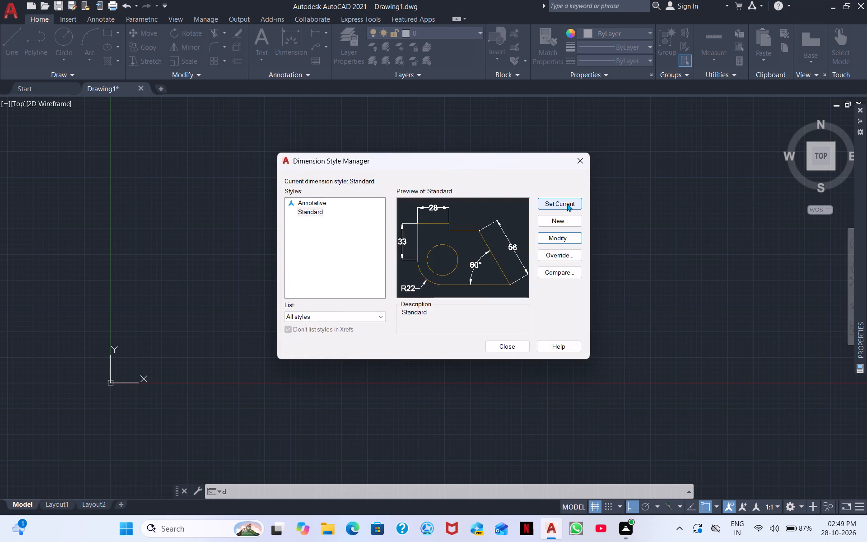
Set Standard as the current dimension style and close the Dimension Style Manager.
left_click(567, 203)
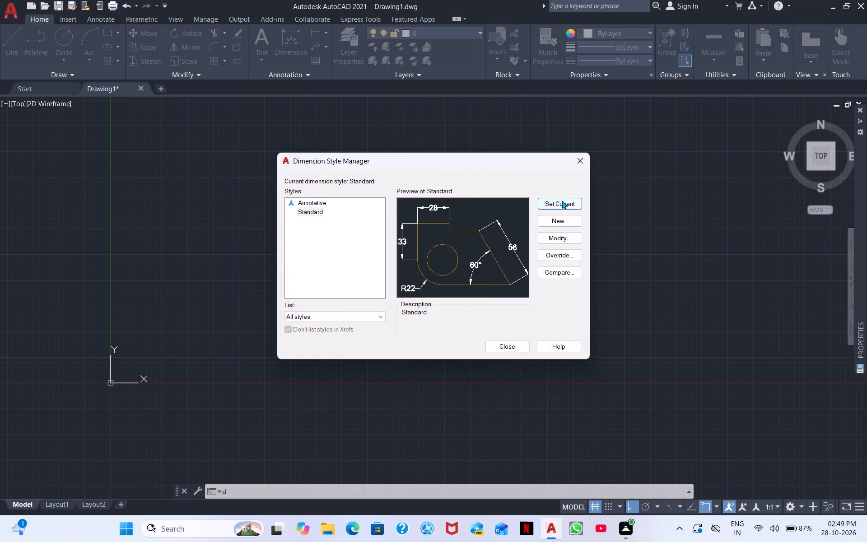
left_click(562, 201)
triple_click(561, 202)
left_click(511, 346)
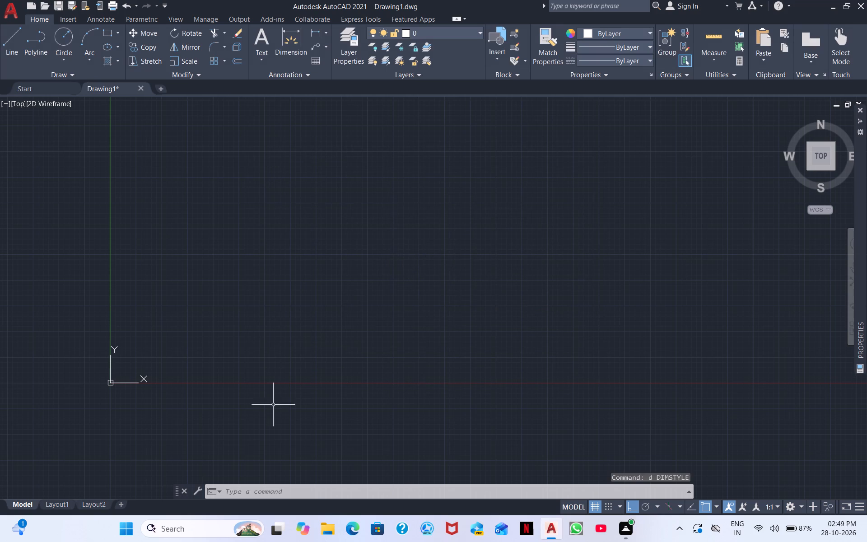
Draw a 120-unit horizontal base line just above the X axis, starting to the right of the origin.
left_click(16, 27)
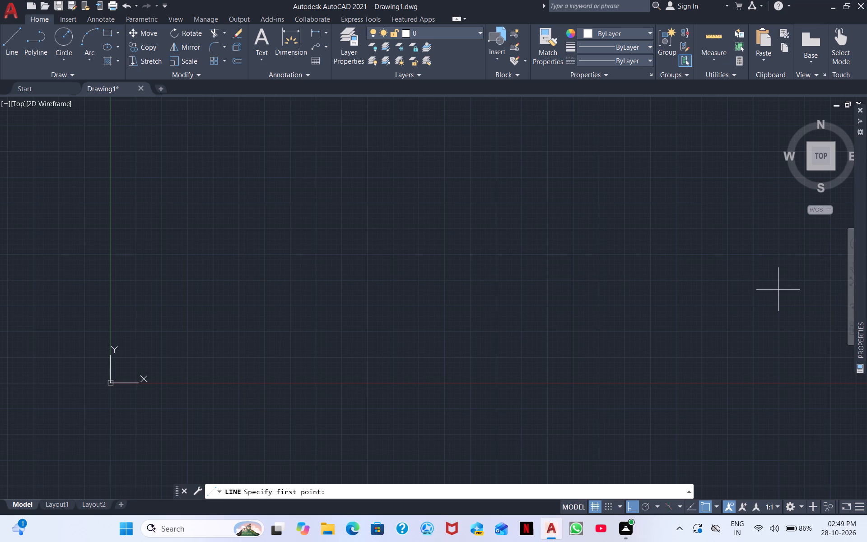
left_click(295, 345)
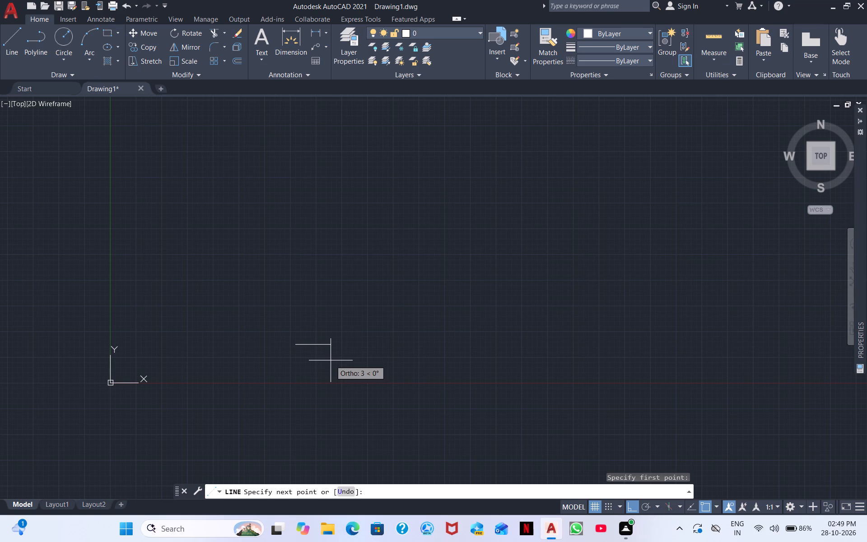
type("120")
key("Return")
scroll(430, 316, "down", 3)
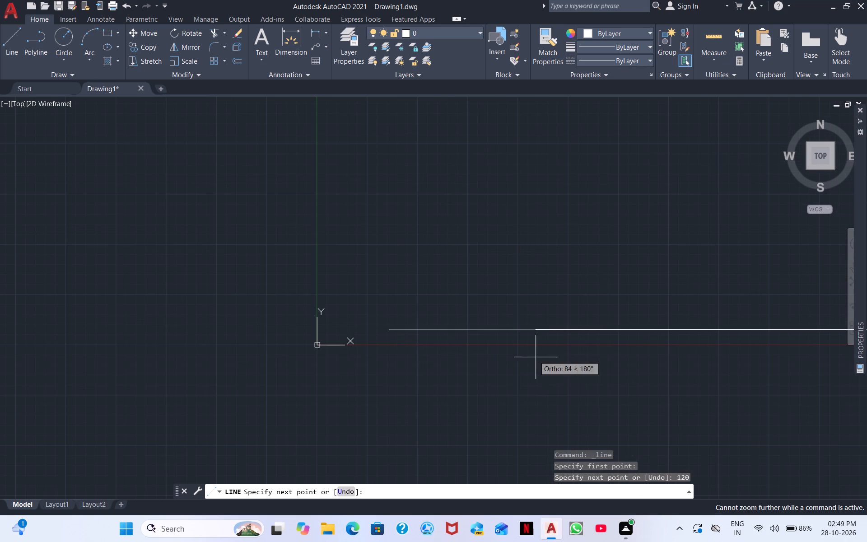
scroll(549, 361, "down", 3)
key("Escape")
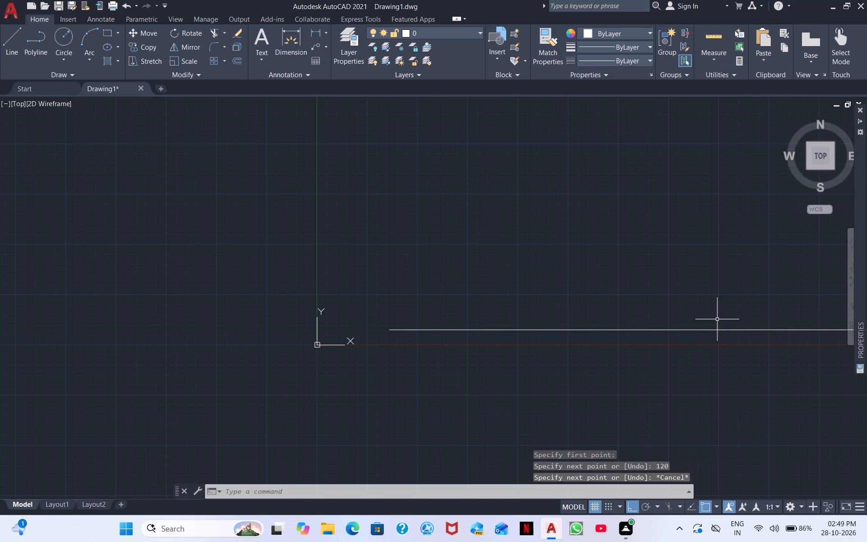
Draw a 72-unit vertical line up from the base line's right end, continuing horizontally left past the base line's left end.
scroll(717, 319, "down", 5)
middle_click_drag(717, 319, 388, 412)
scroll(388, 411, "up", 4)
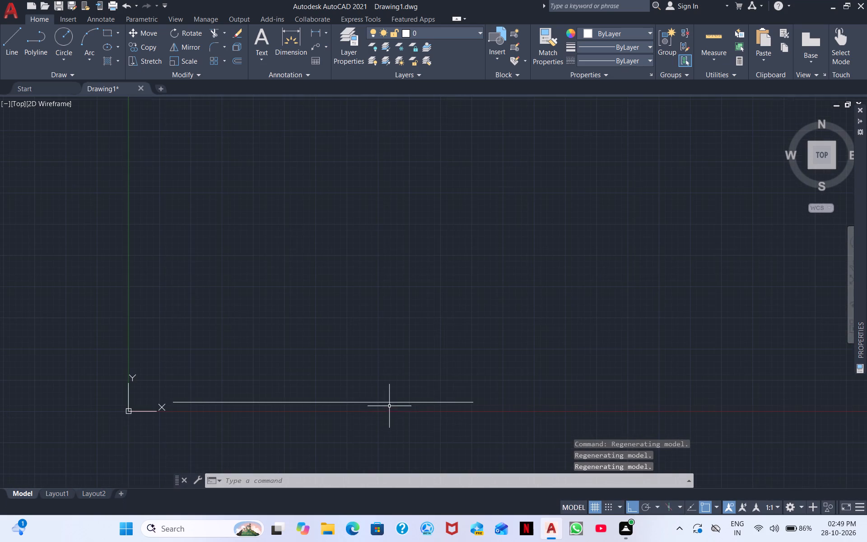
left_click(6, 44)
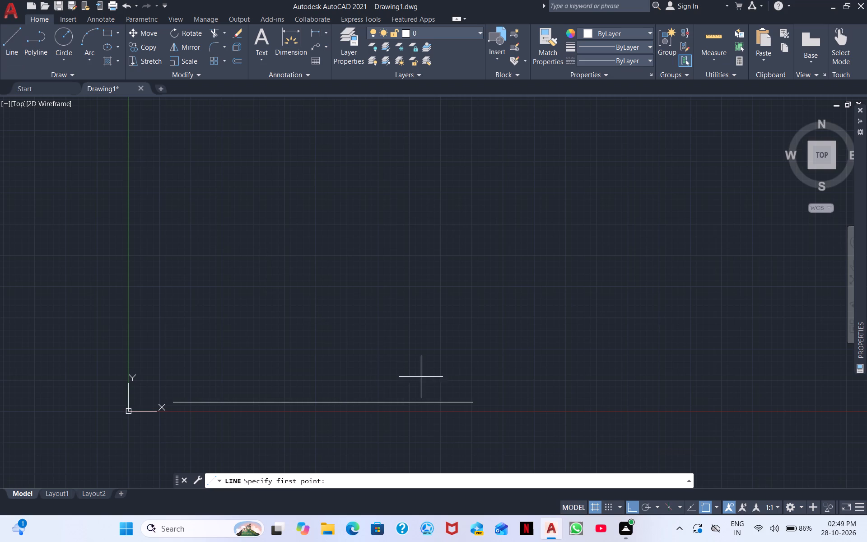
left_click(474, 400)
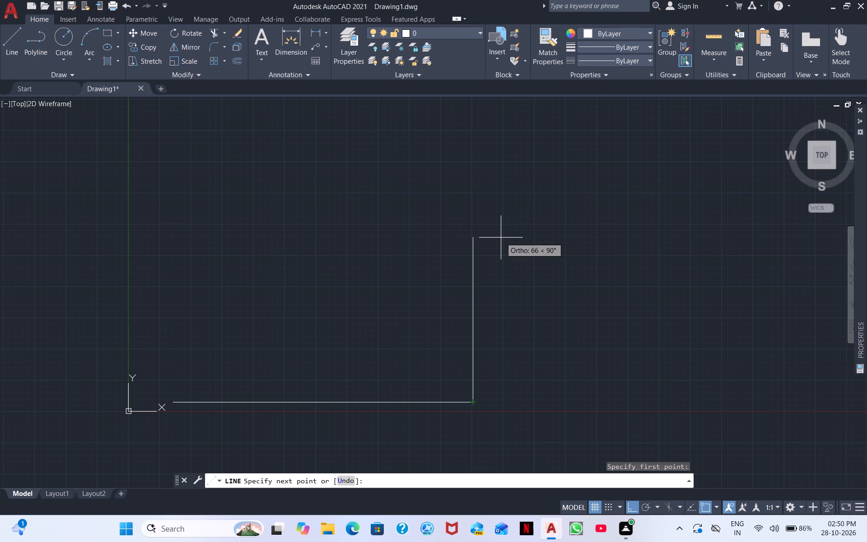
type("72")
key("Return")
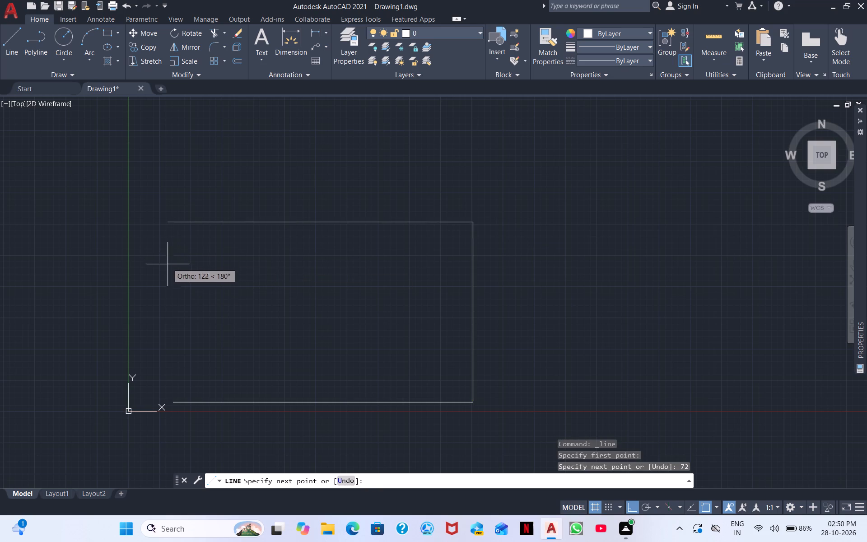
left_click(96, 206)
key("Escape")
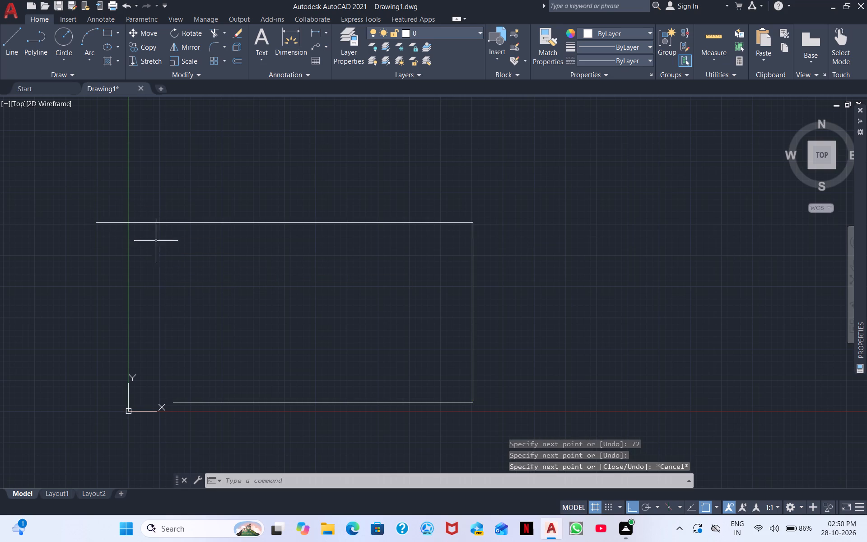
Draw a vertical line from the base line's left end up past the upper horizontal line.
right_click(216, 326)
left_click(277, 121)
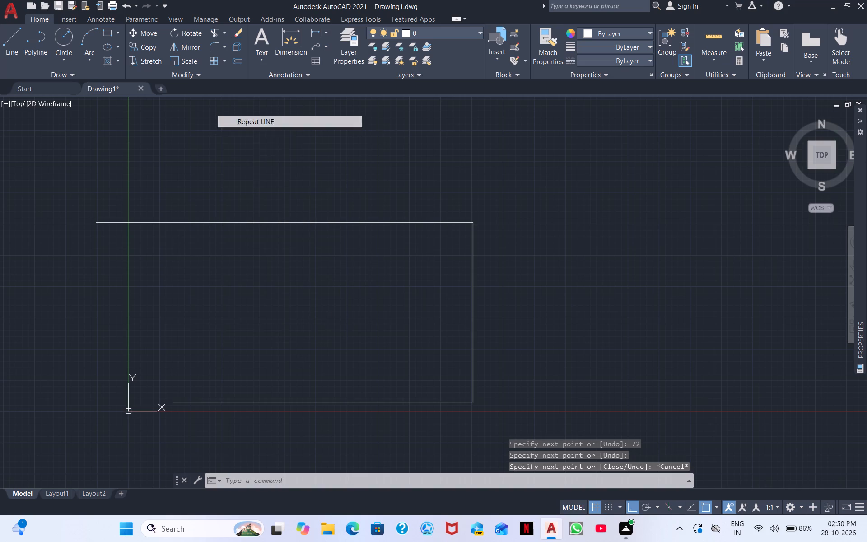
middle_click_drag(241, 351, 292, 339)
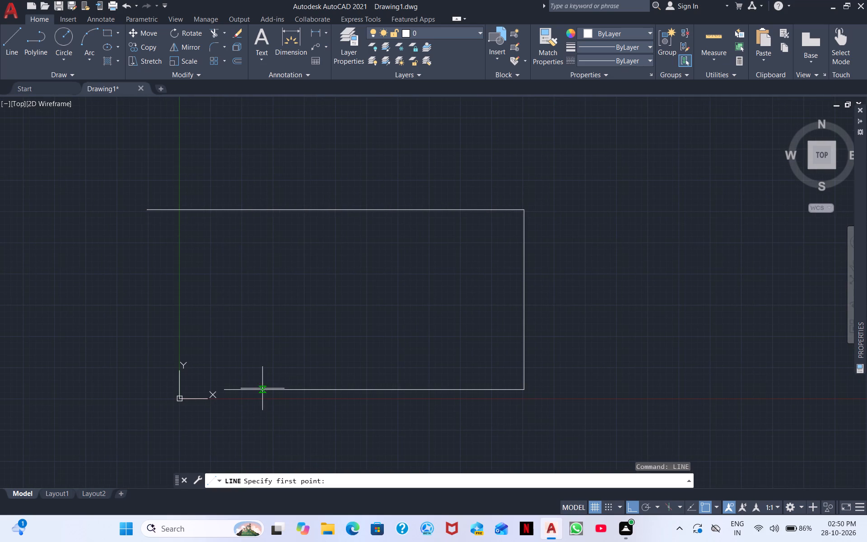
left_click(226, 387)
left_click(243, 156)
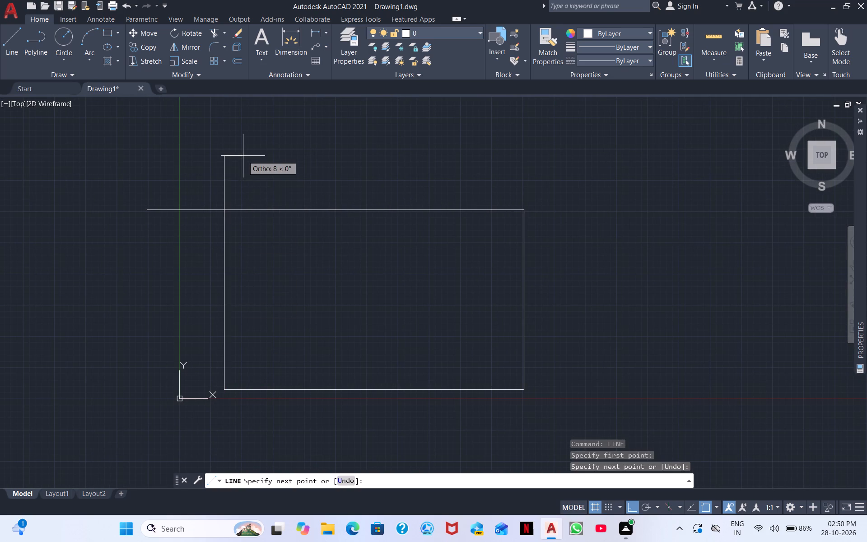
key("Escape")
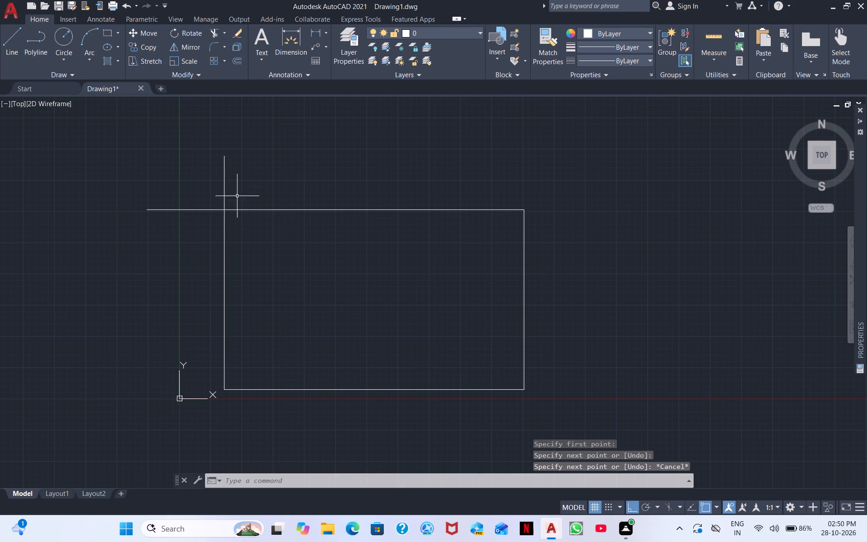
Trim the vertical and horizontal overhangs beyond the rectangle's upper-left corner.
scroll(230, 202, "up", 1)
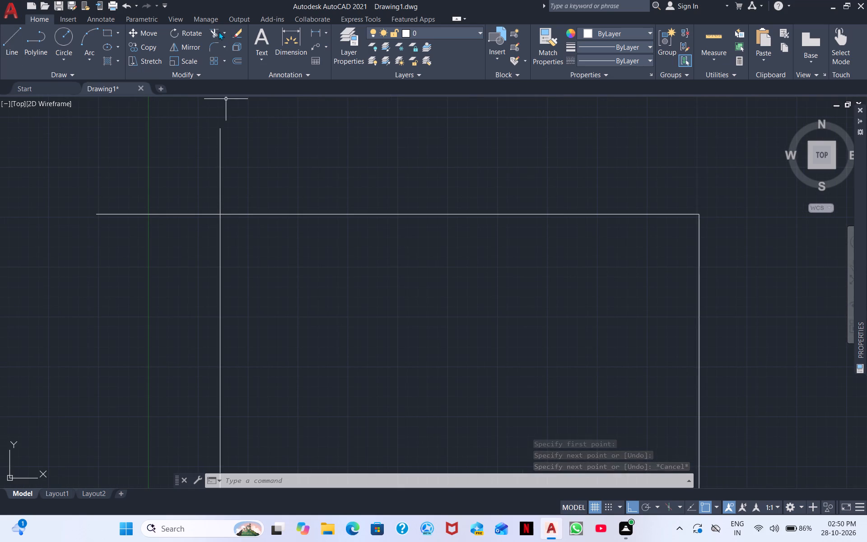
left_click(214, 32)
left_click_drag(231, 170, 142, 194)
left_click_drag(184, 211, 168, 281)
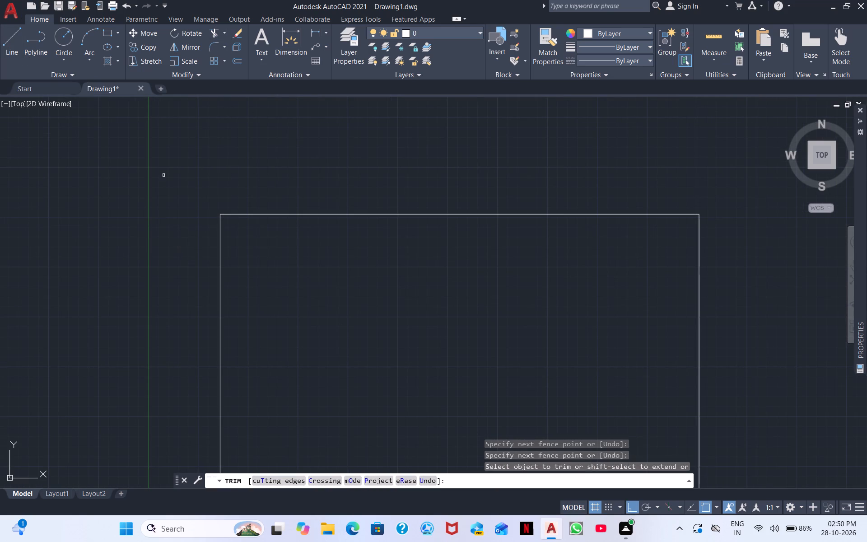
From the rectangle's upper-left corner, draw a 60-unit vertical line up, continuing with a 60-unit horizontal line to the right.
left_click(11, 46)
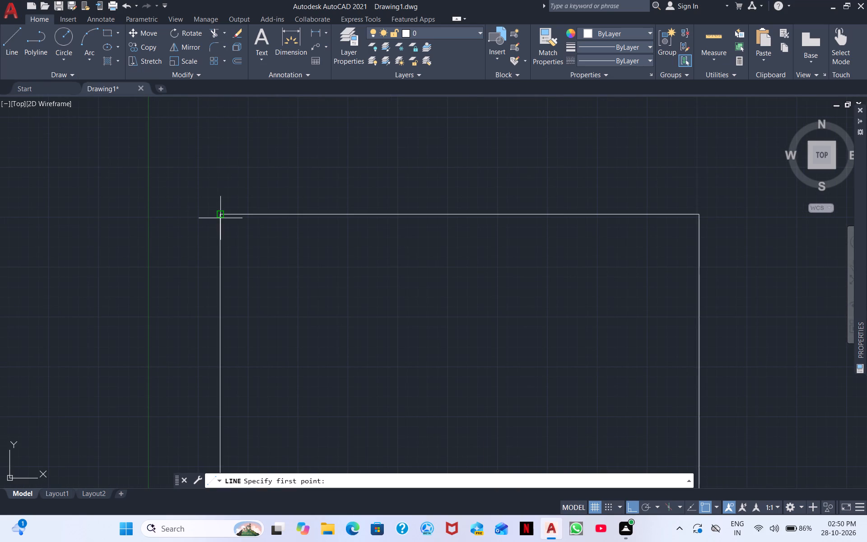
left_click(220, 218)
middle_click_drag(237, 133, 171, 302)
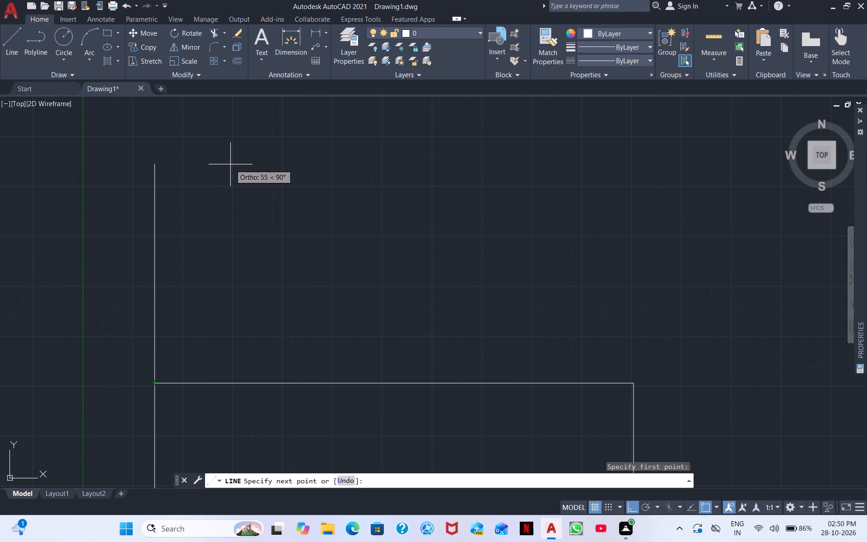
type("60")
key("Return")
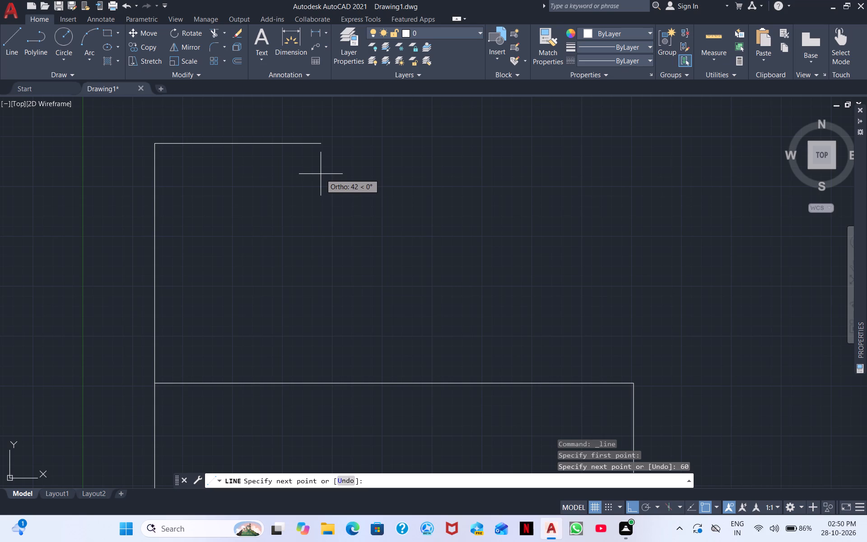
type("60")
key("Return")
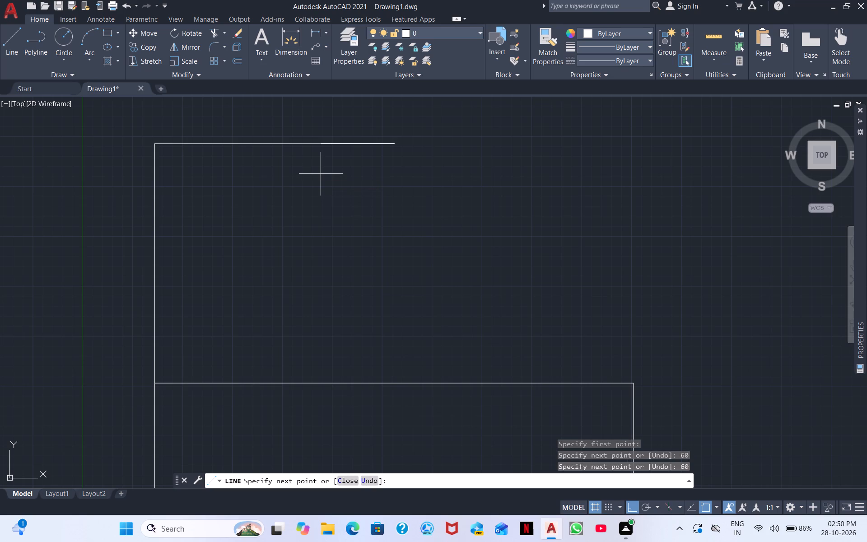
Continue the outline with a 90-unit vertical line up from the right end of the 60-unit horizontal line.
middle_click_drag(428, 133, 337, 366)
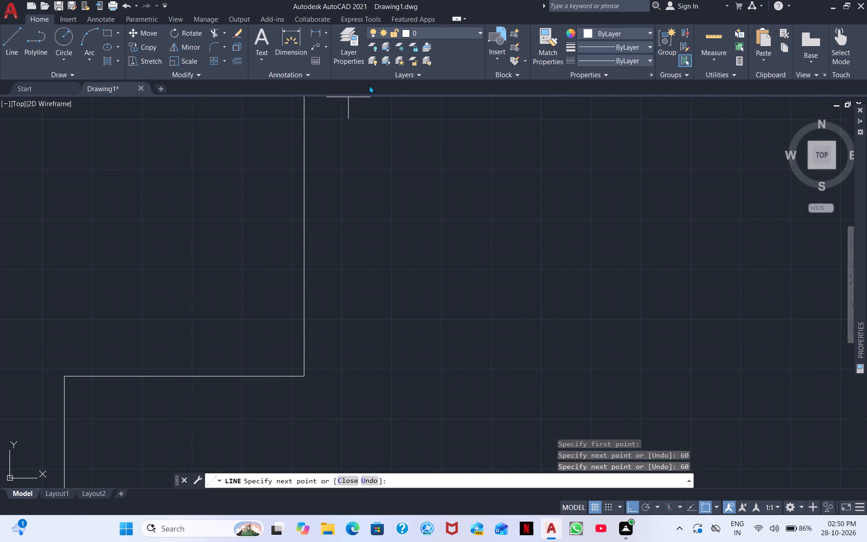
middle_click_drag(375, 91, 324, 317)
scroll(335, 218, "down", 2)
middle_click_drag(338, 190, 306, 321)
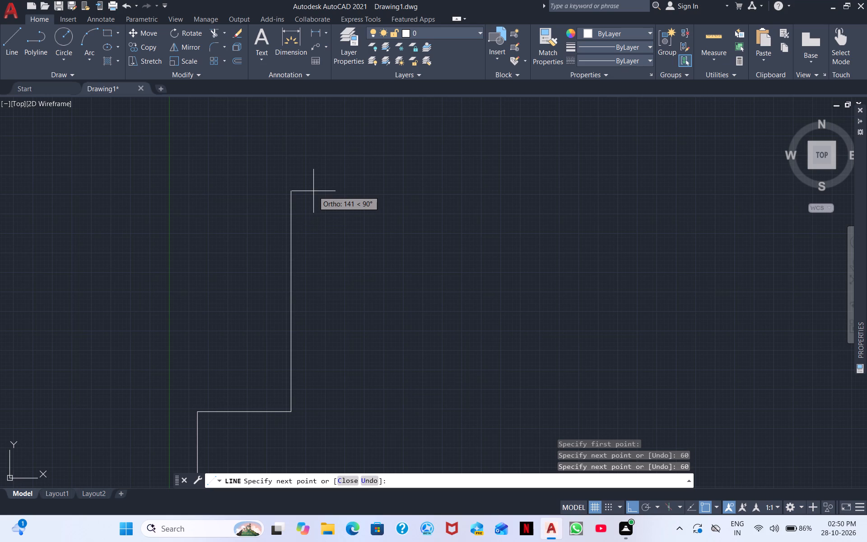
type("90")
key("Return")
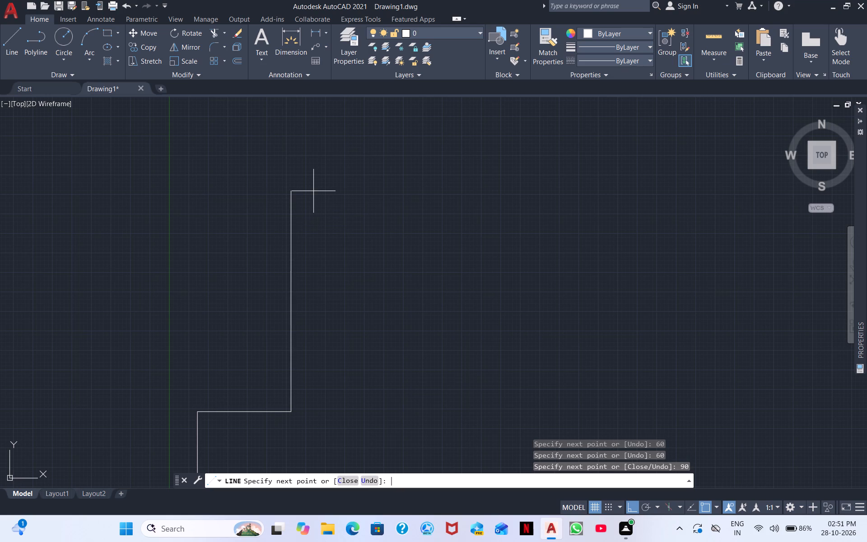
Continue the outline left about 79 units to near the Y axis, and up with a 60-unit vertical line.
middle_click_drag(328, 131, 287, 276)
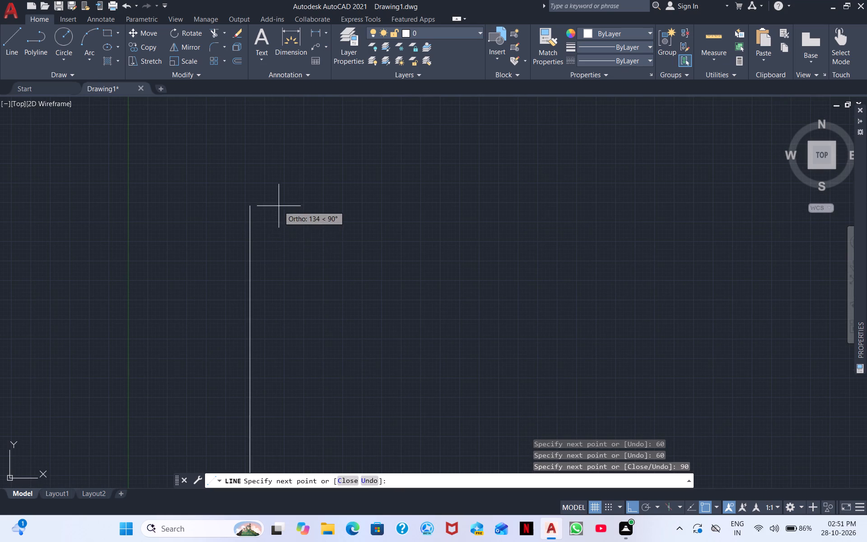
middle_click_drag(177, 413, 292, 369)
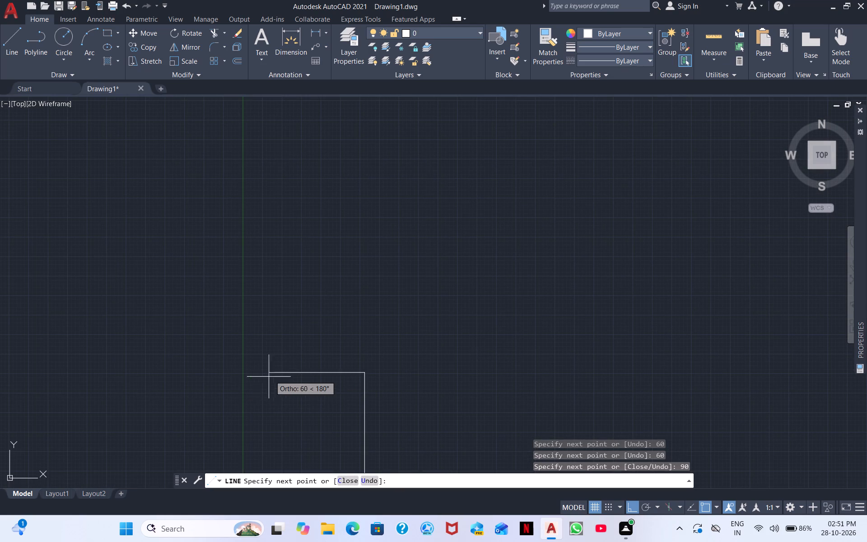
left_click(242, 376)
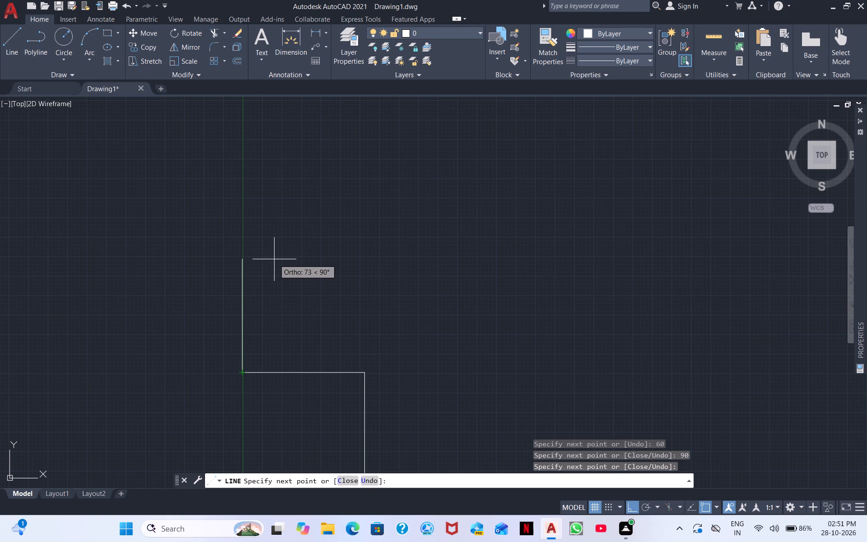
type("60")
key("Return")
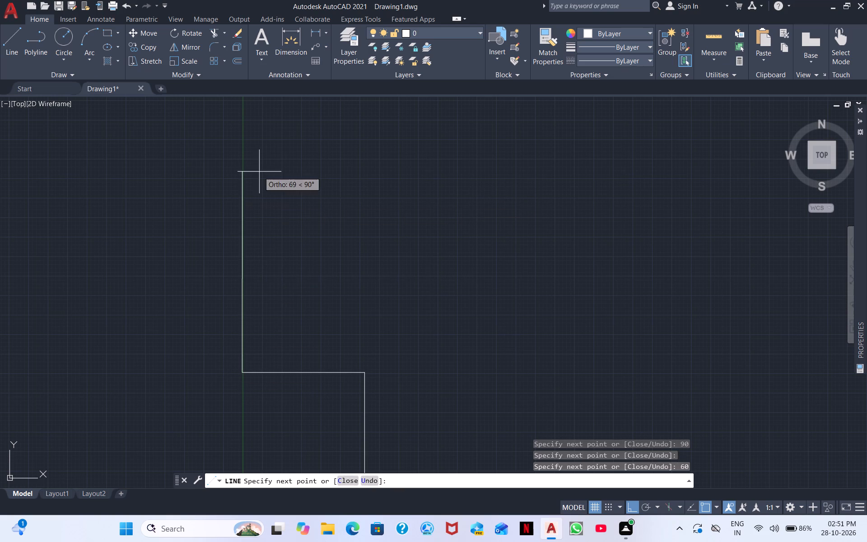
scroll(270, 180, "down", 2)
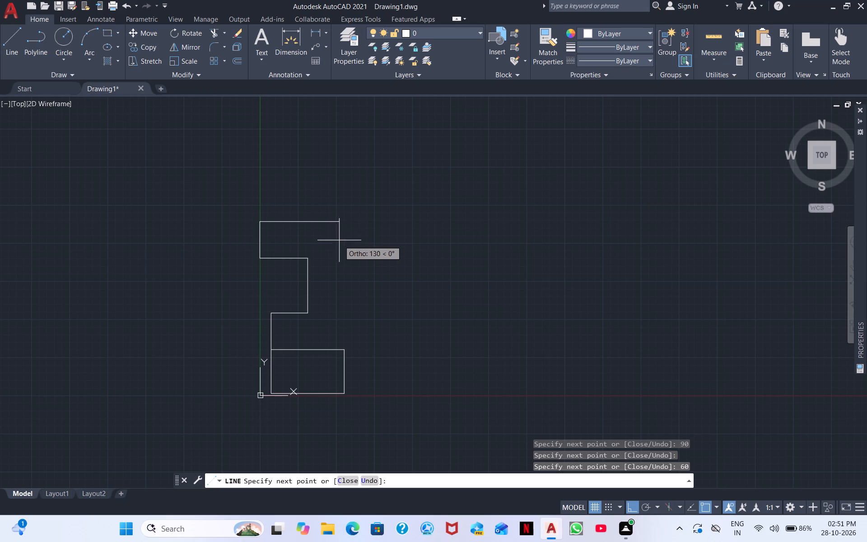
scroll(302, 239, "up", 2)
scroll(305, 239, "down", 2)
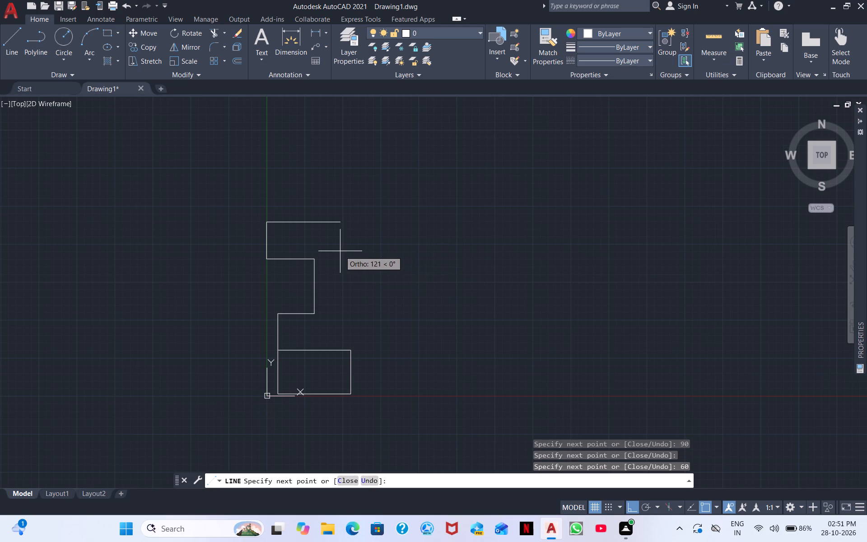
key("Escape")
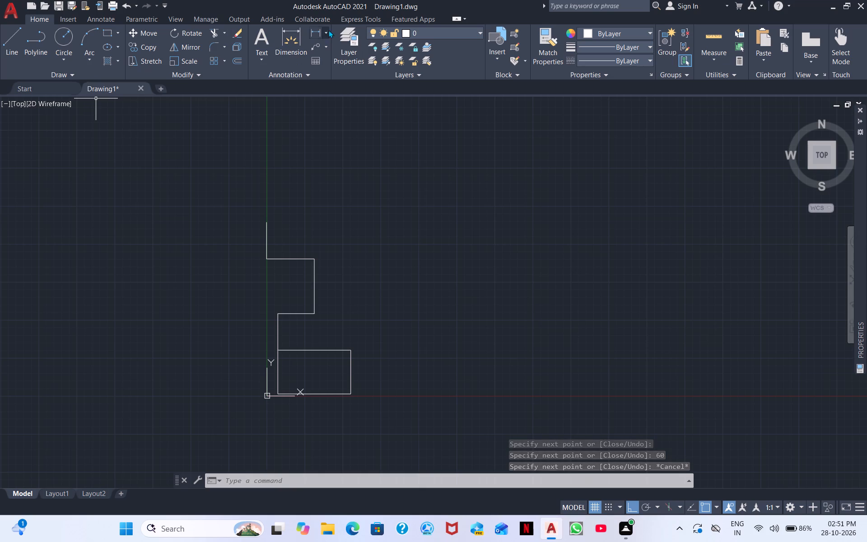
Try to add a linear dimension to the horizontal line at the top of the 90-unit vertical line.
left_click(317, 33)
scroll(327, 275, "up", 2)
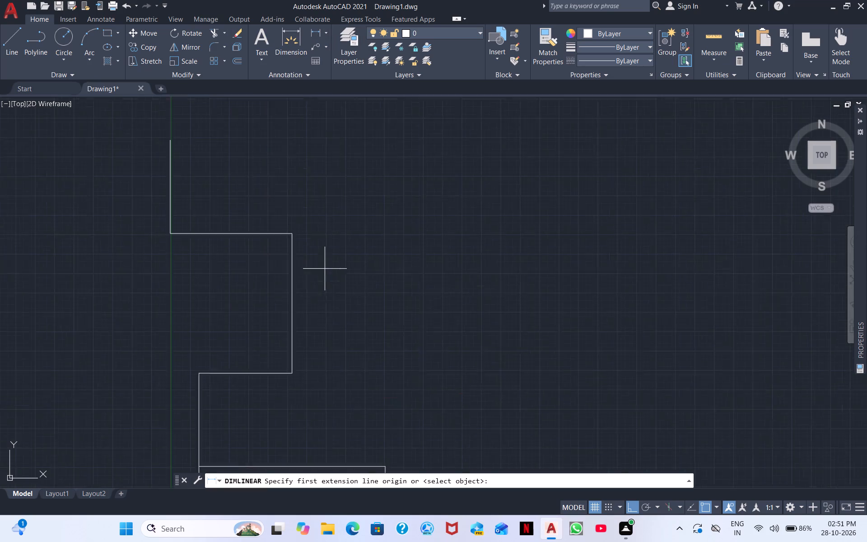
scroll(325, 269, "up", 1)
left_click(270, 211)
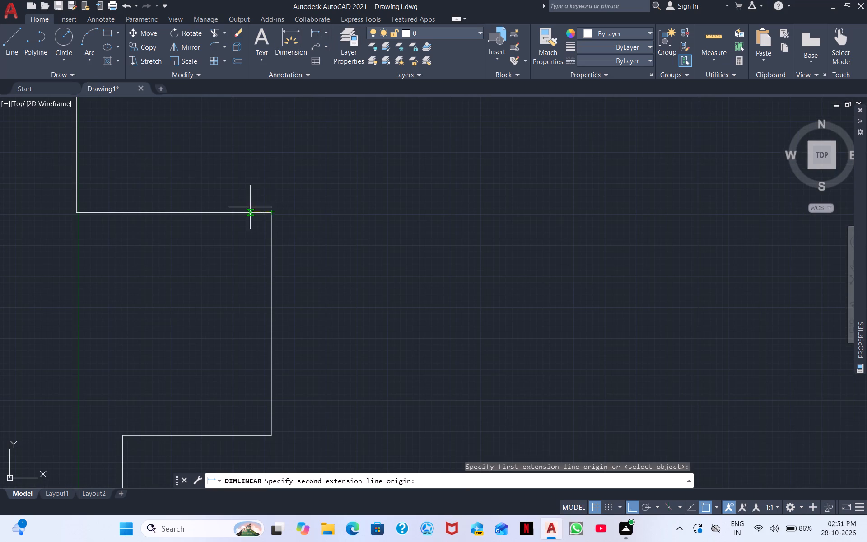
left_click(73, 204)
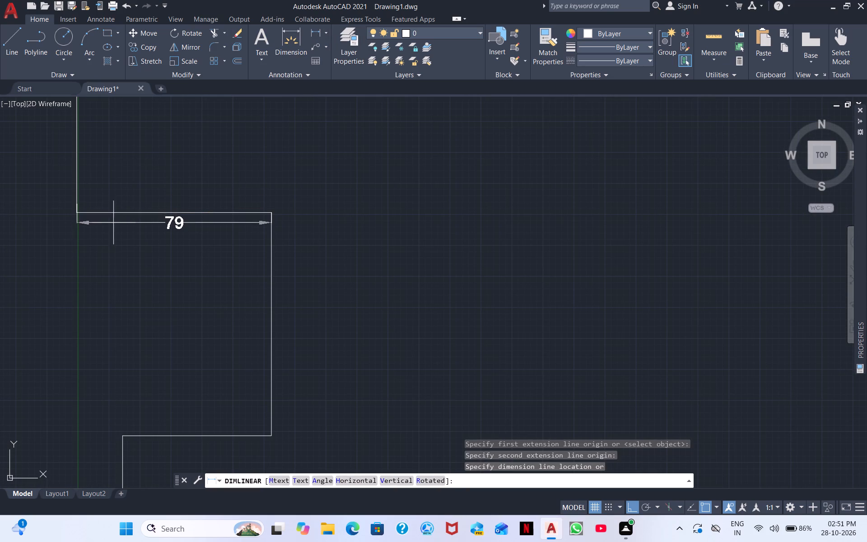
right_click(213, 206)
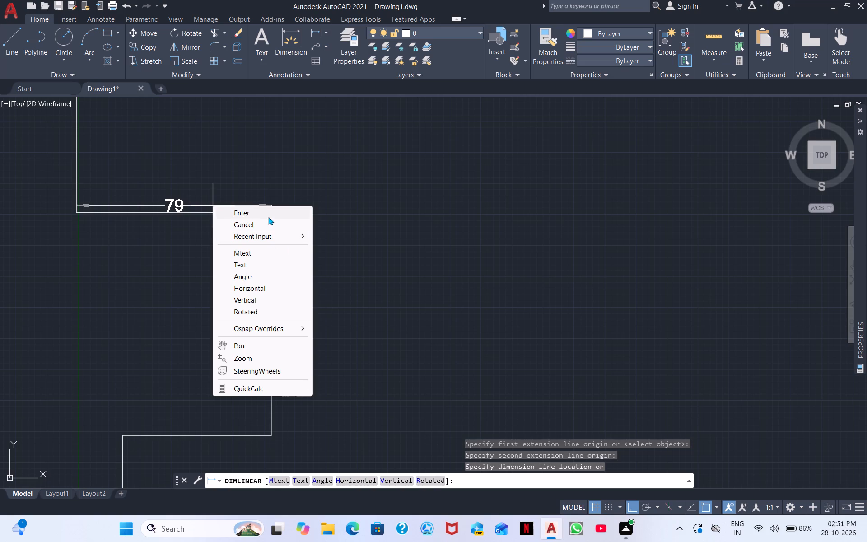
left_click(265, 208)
Select the entire outline and erase it.
scroll(287, 288, "down", 3)
middle_click_drag(317, 345, 339, 206)
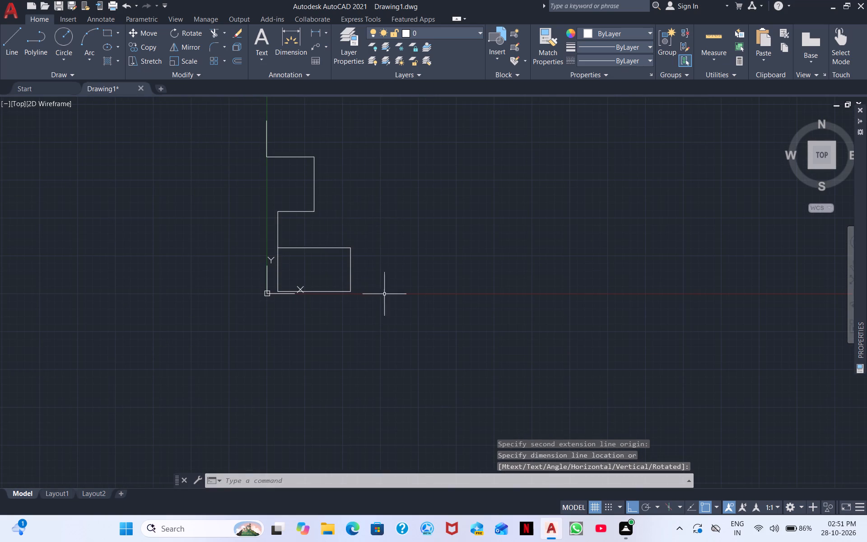
left_click_drag(380, 322, 376, 317)
left_click(190, 130)
right_click(359, 211)
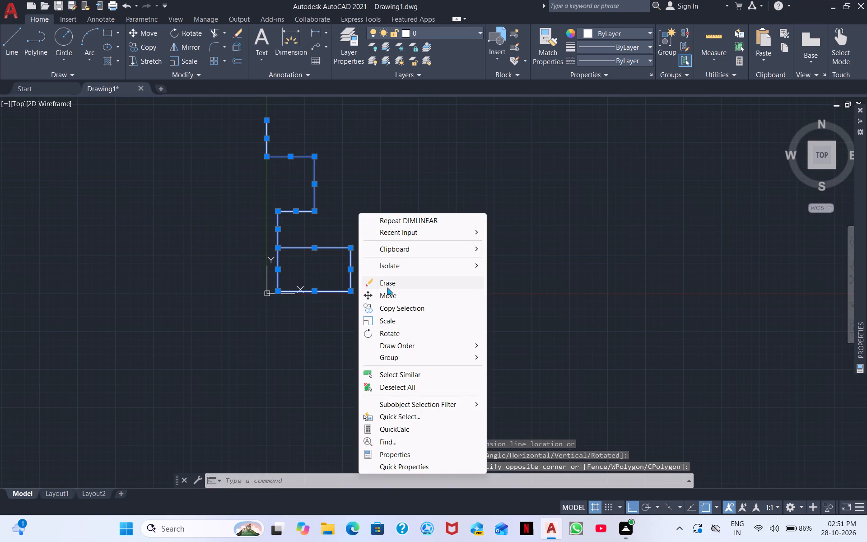
left_click(387, 286)
Turn on isometric drafting with the left isoplane.
left_click(666, 508)
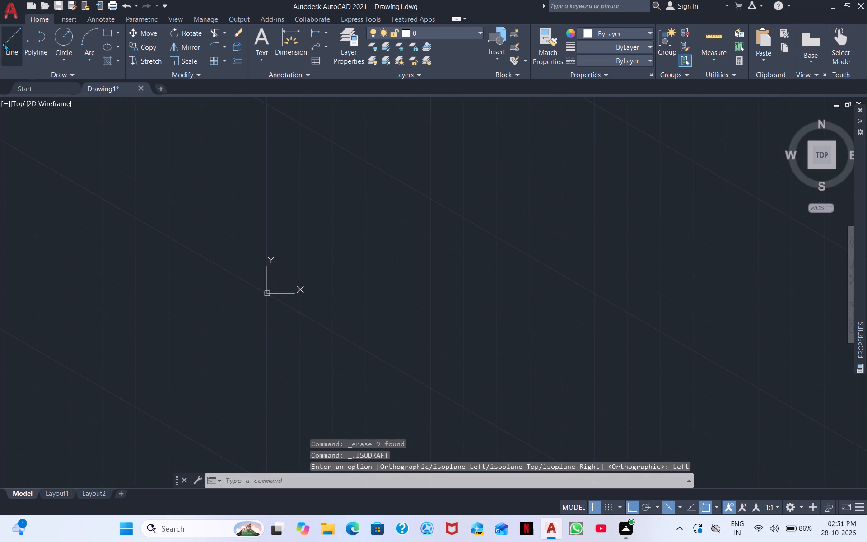
Draw a 120-unit isometric line down to the right at 330°, below and right of the origin, continuing 72 units vertically up.
left_click(11, 57)
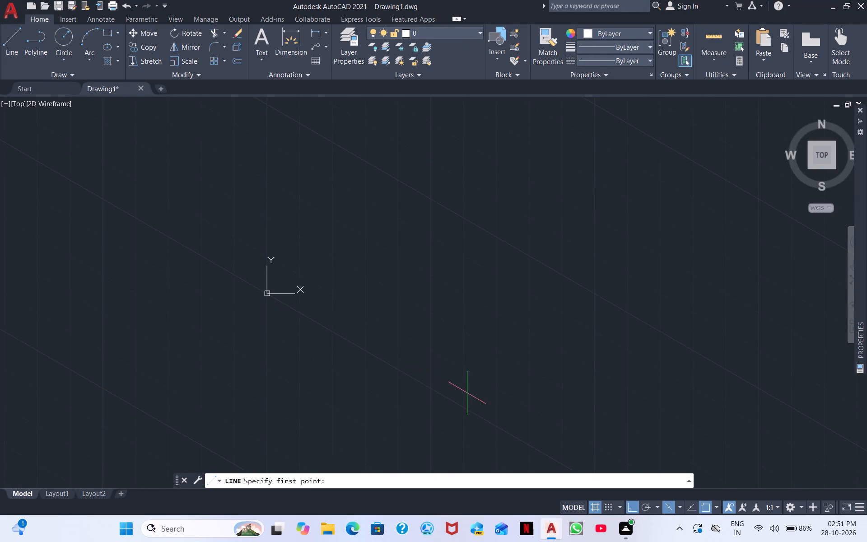
middle_click_drag(511, 401, 543, 250)
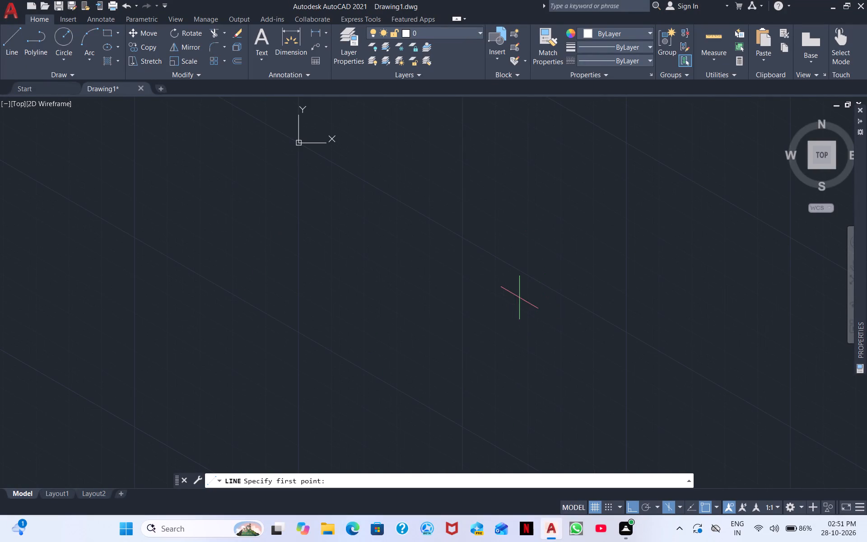
left_click(406, 318)
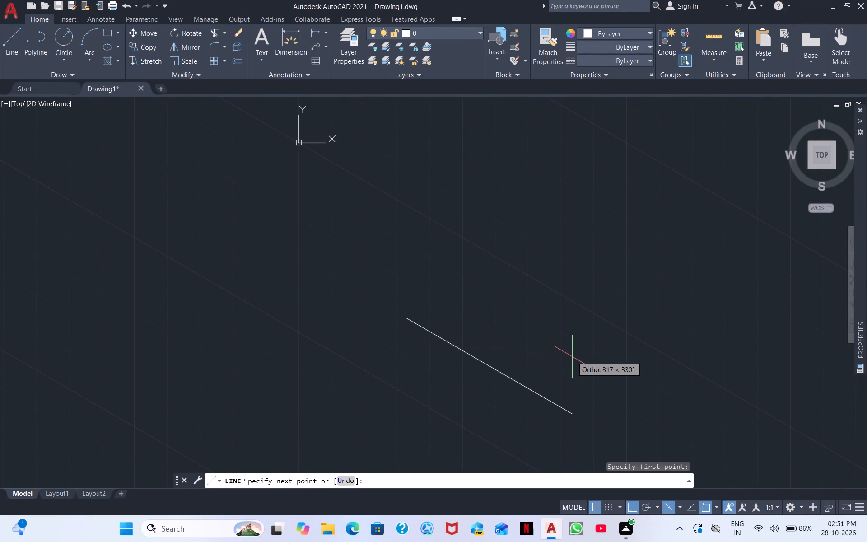
type("120")
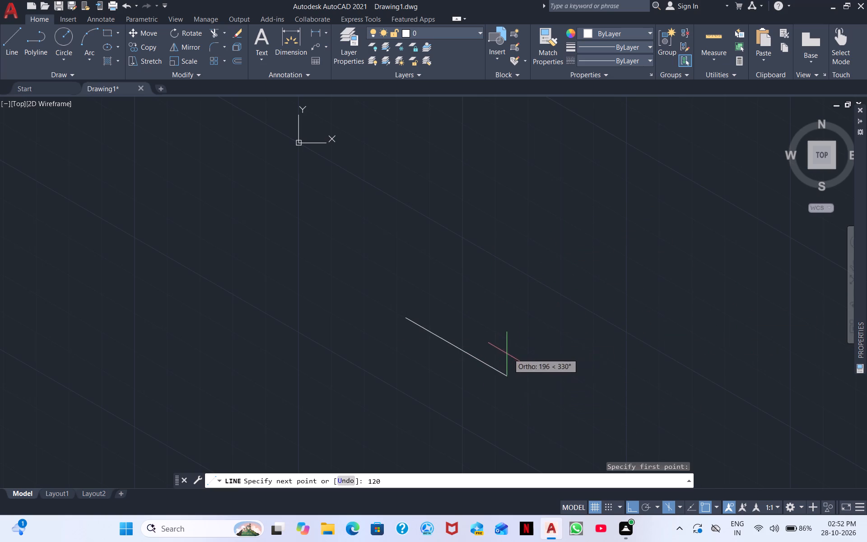
key("space")
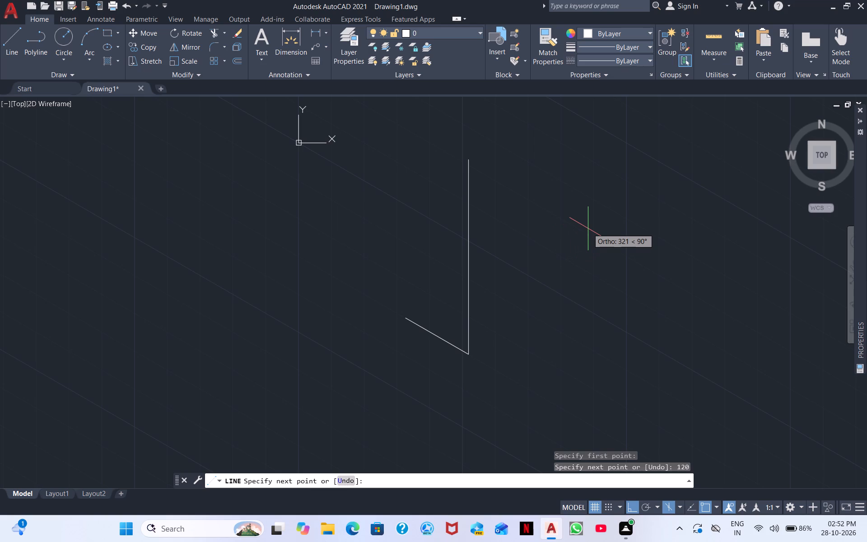
type("72")
key("Return")
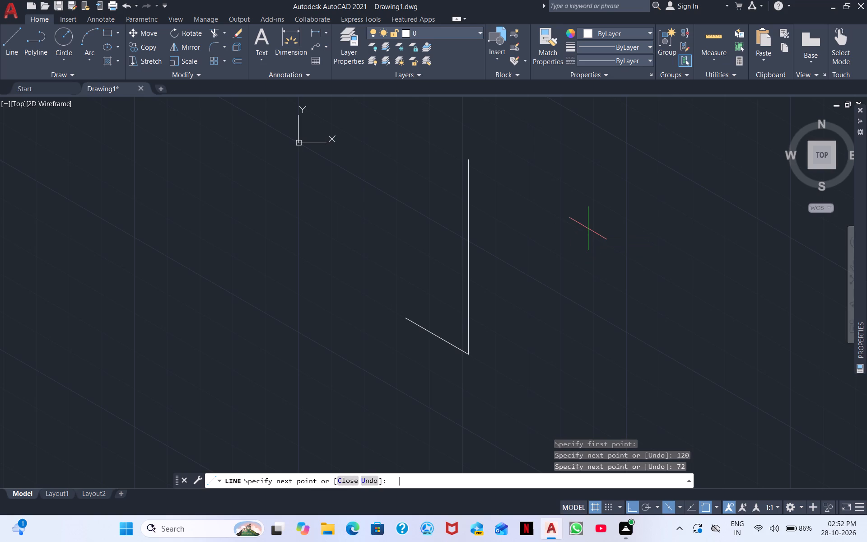
End the line command and erase both the sloped 120-unit line and the vertical 72-unit line.
scroll(436, 291, "up", 2)
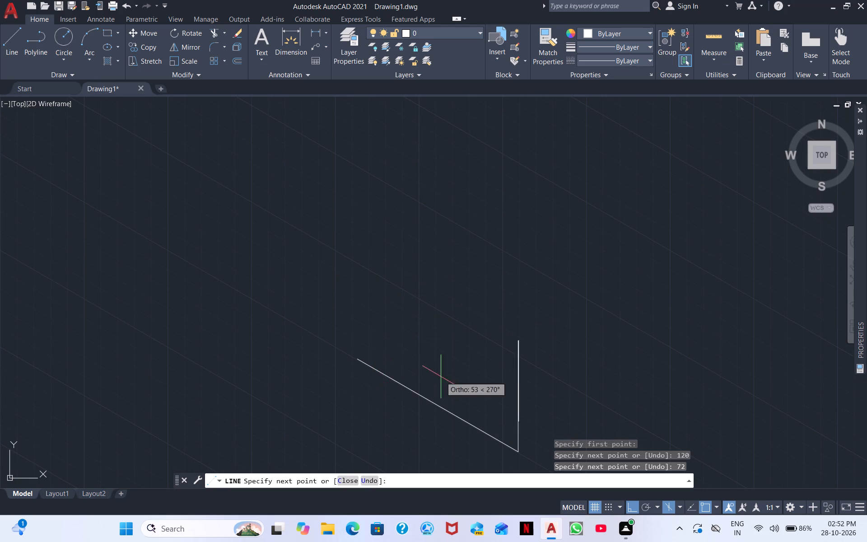
left_click(571, 459)
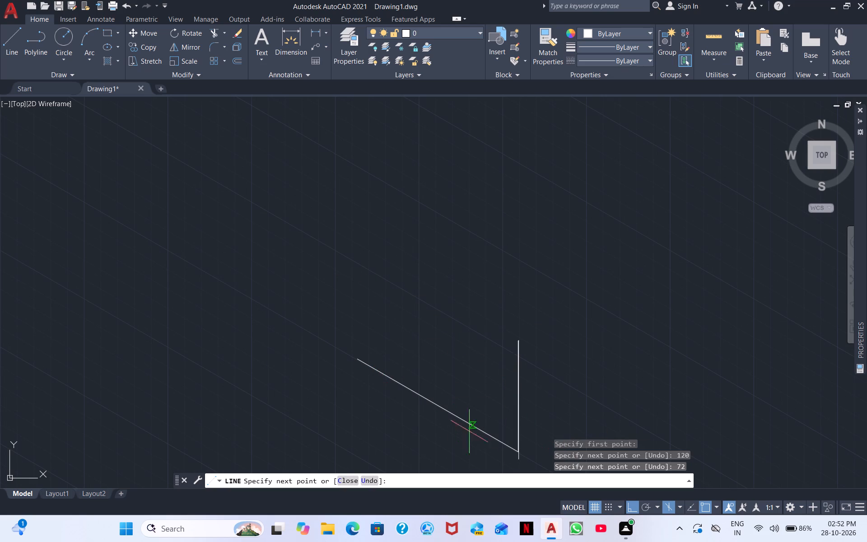
key("Escape")
middle_click_drag(533, 387, 565, 252)
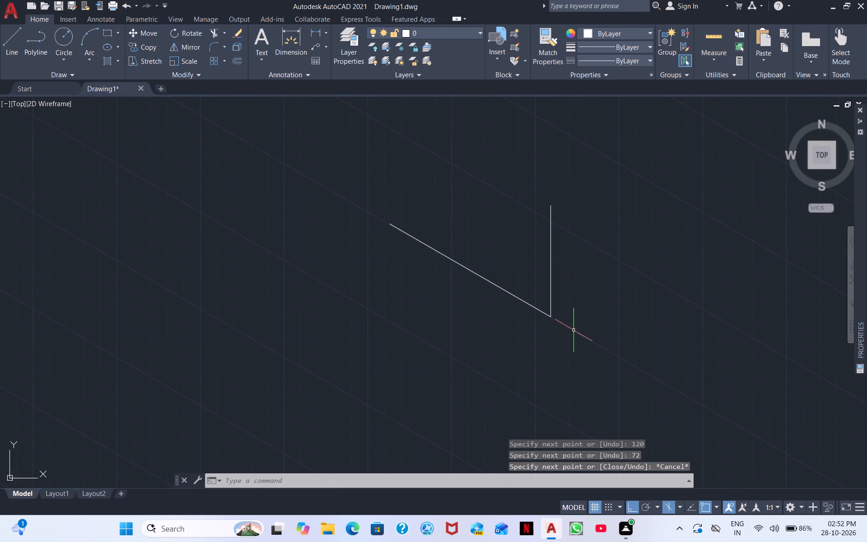
left_click_drag(575, 333, 566, 322)
left_click(395, 189)
right_click(442, 229)
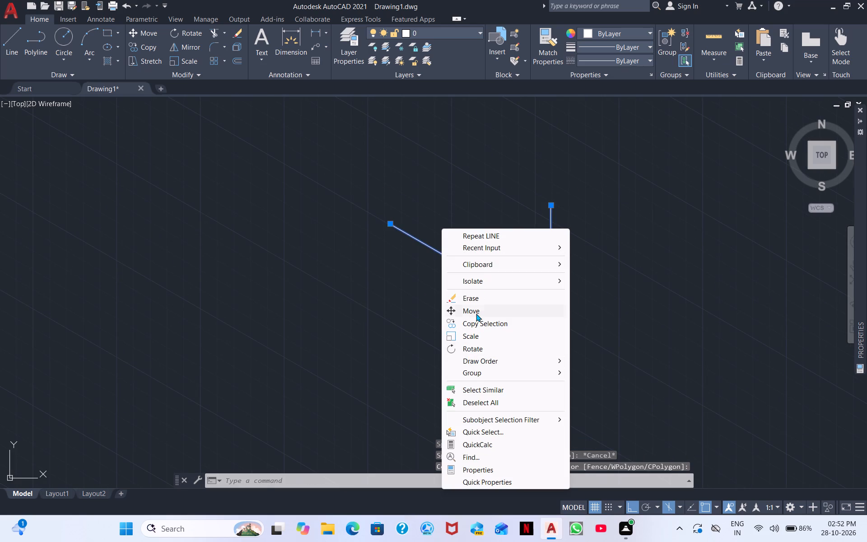
left_click(478, 300)
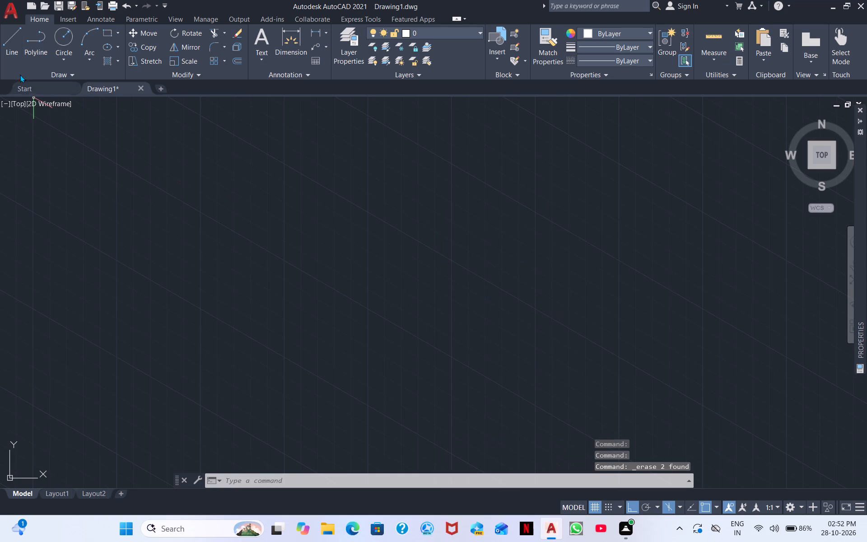
Draw connected isometric lines 60 units at 330°, 80 units vertically up and about 76 units at 150°, ending in a short downward stub.
left_click(15, 48)
left_click(310, 277)
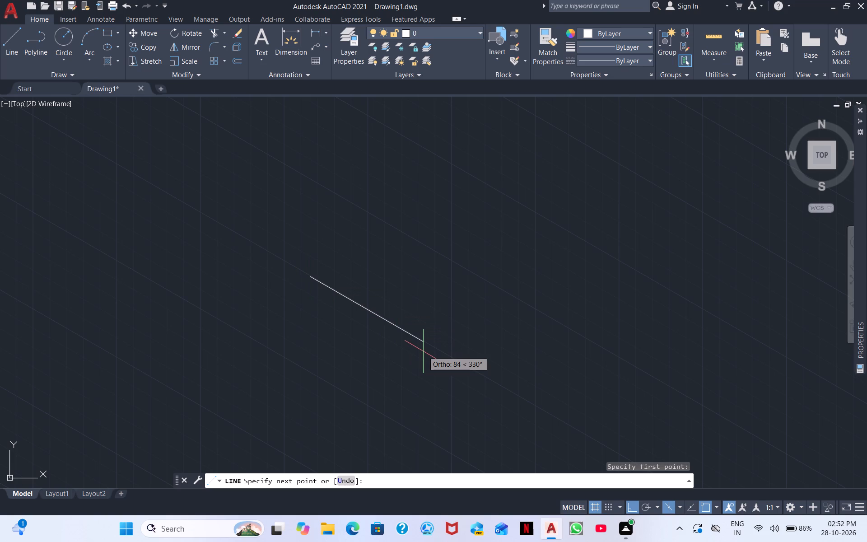
type("60")
key("Return")
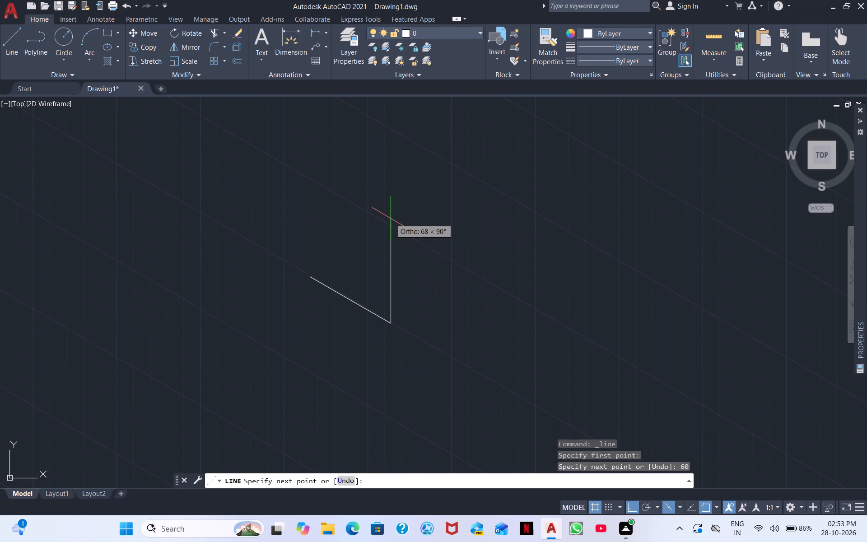
type("80")
key("Return")
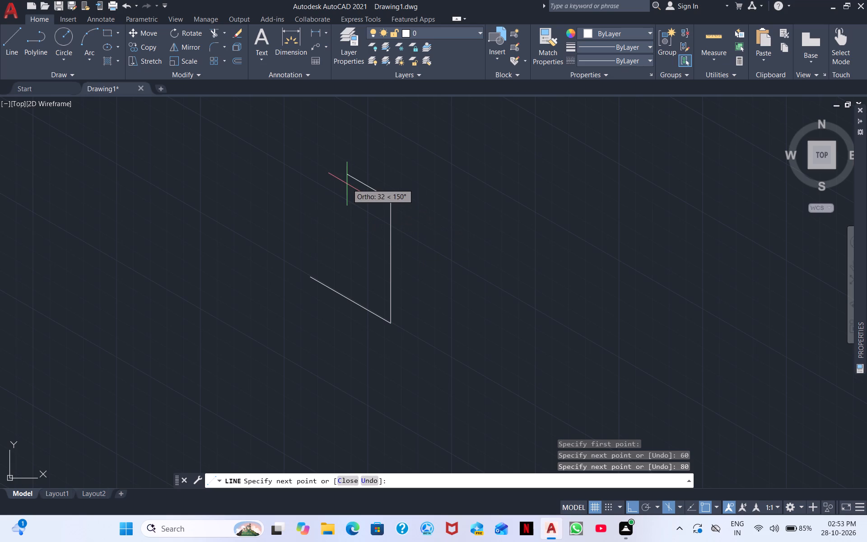
left_click(289, 161)
left_click(289, 161)
key("Escape")
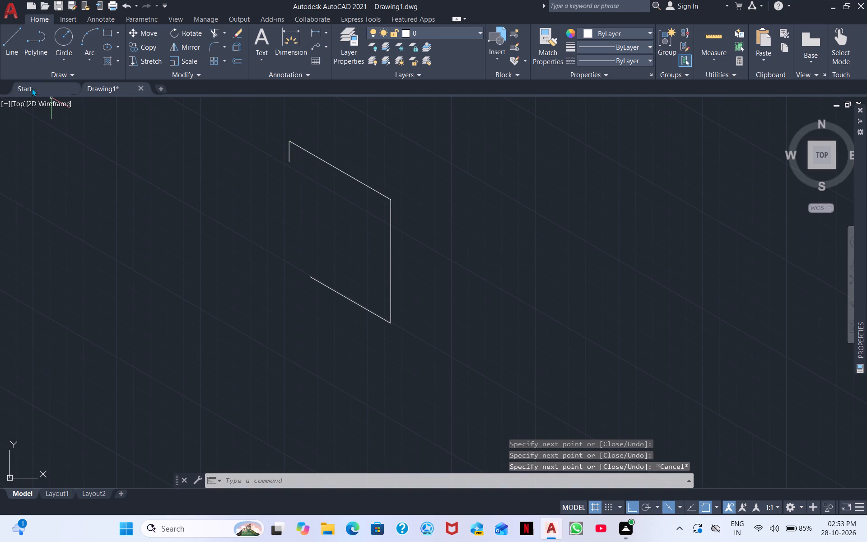
Draw a vertical line from the open start of the 60-unit edge up past the sloped upper line.
left_click(1, 43)
right_click(340, 243)
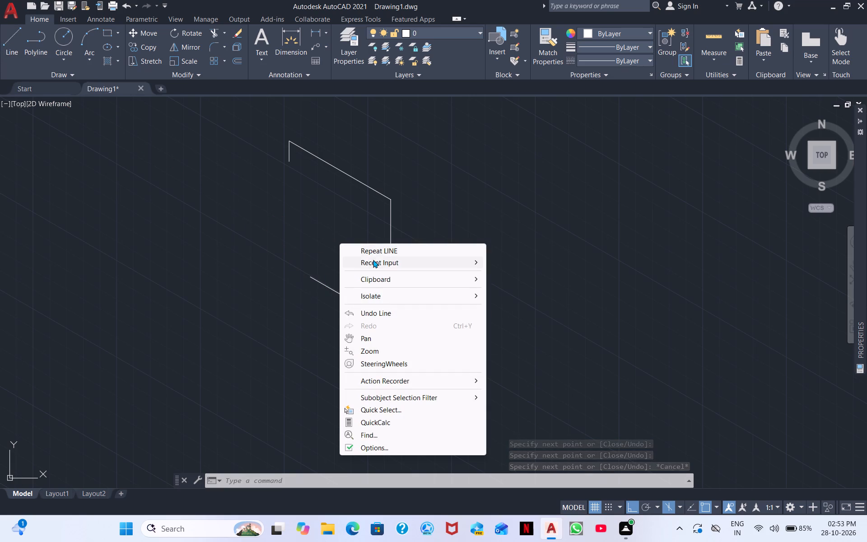
left_click(373, 260)
left_click(380, 252)
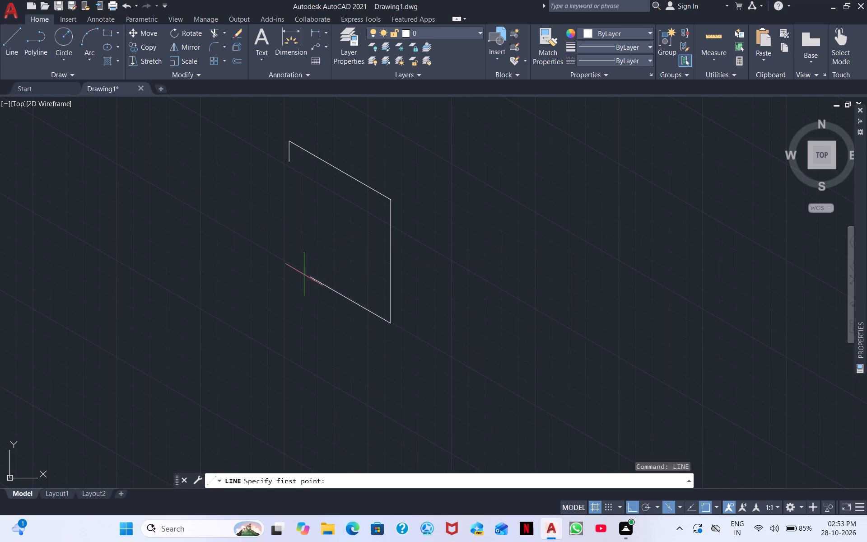
left_click(311, 273)
middle_click_drag(331, 127, 337, 212)
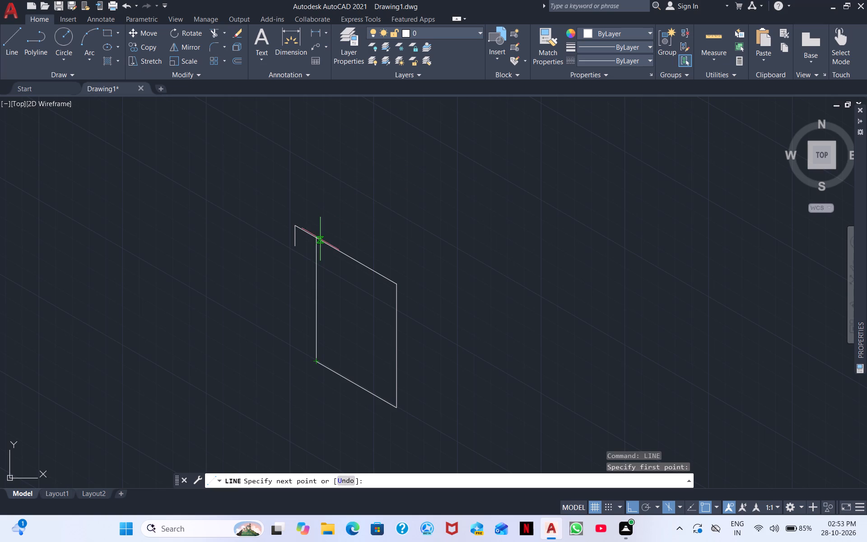
scroll(320, 239, "up", 4)
left_click(331, 197)
key("Escape")
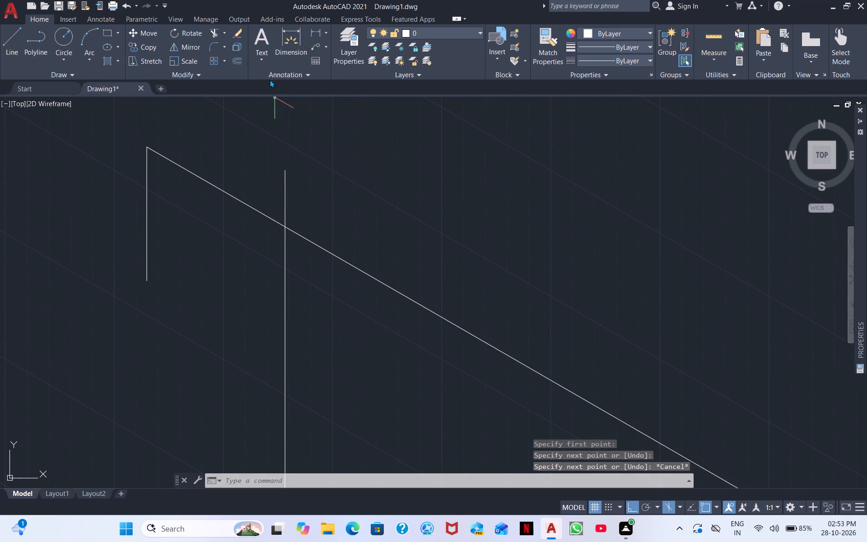
Trim the line ends overshooting the figure's upper-left corner and remove the leftover short vertical stub.
left_click(212, 32)
left_click_drag(328, 216, 259, 230)
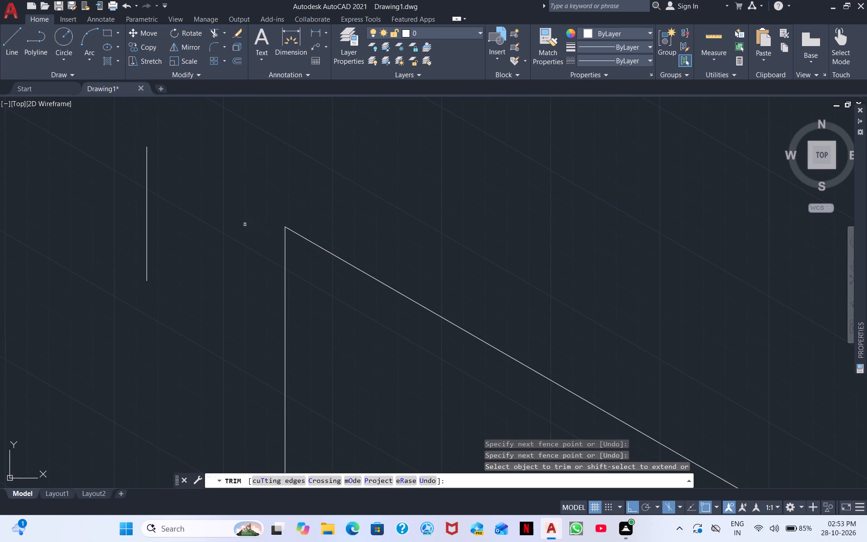
left_click_drag(213, 185, 98, 208)
right_click(273, 149)
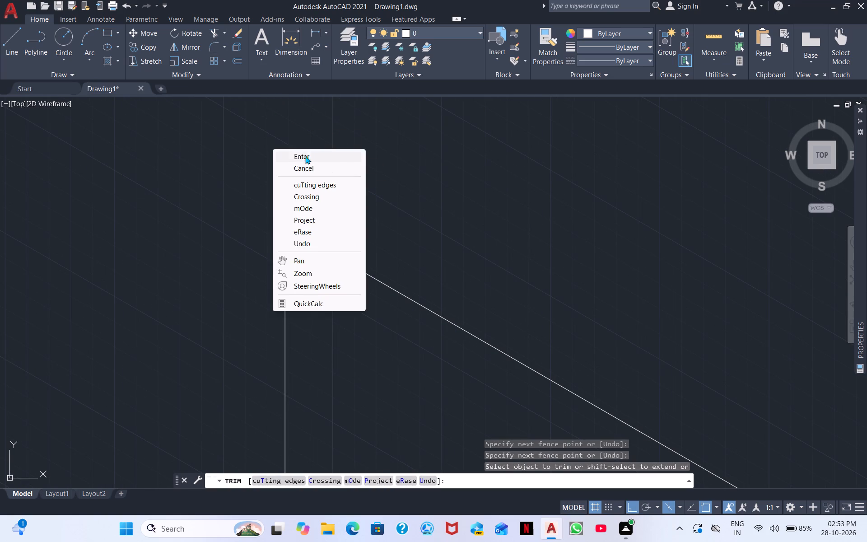
left_click(307, 154)
Draw a line from the parallelogram's upper-left corner 60 units vertically up, continuing 30 units at 330°.
left_click(8, 49)
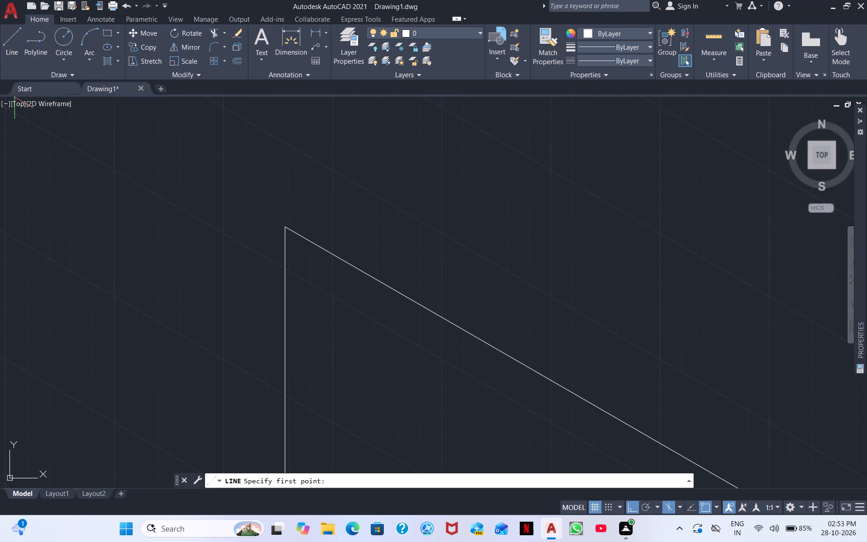
left_click(285, 229)
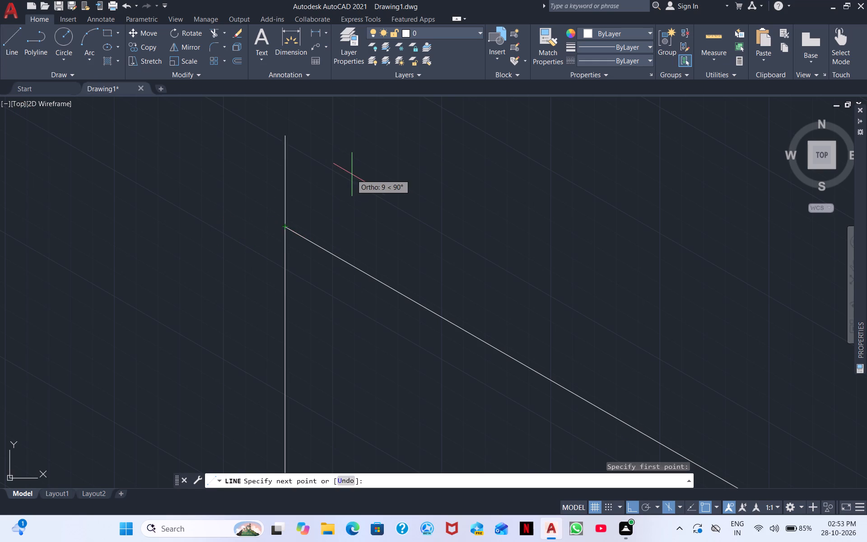
scroll(352, 174, "down", 2)
middle_click_drag(401, 152, 330, 393)
type("60")
key("Return")
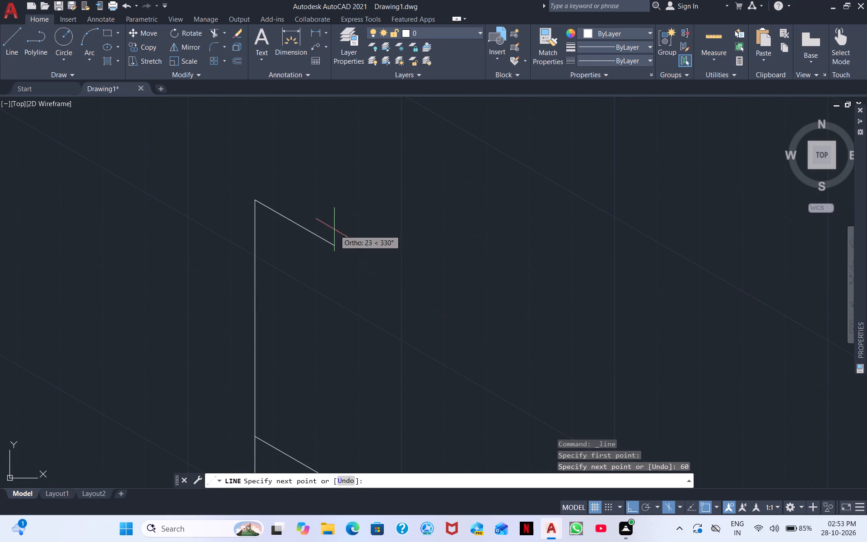
scroll(400, 276, "down", 1)
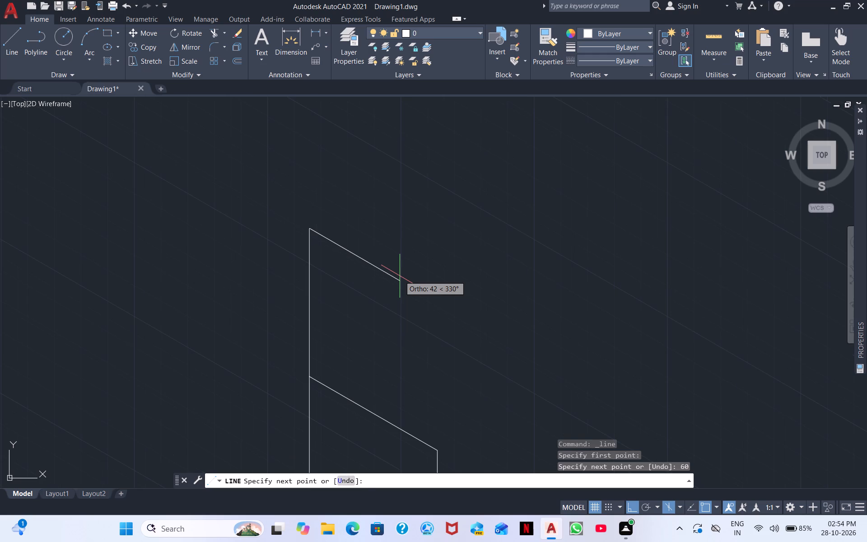
type("30")
key("Return")
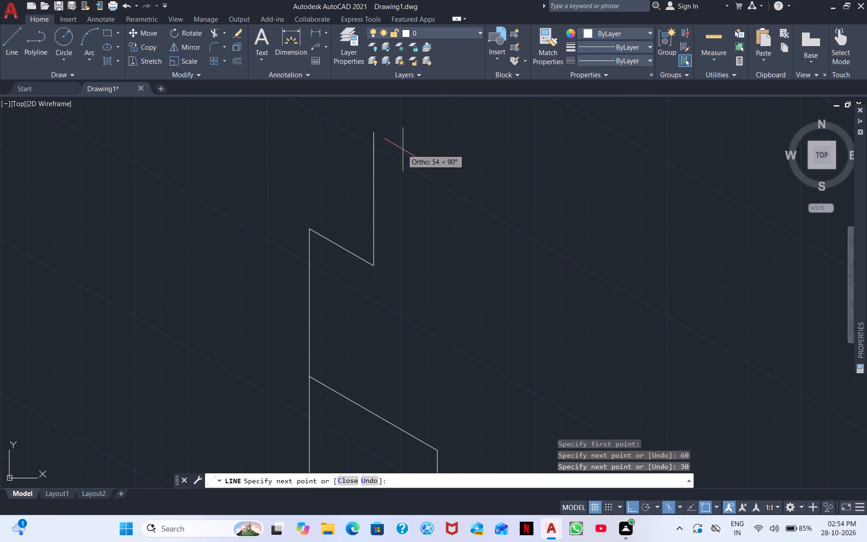
Continue the outline 90 units vertically up, 30 units at 150°, 60 units vertically up and 30 units at 330°.
middle_click_drag(432, 224, 442, 316)
scroll(445, 313, "down", 1)
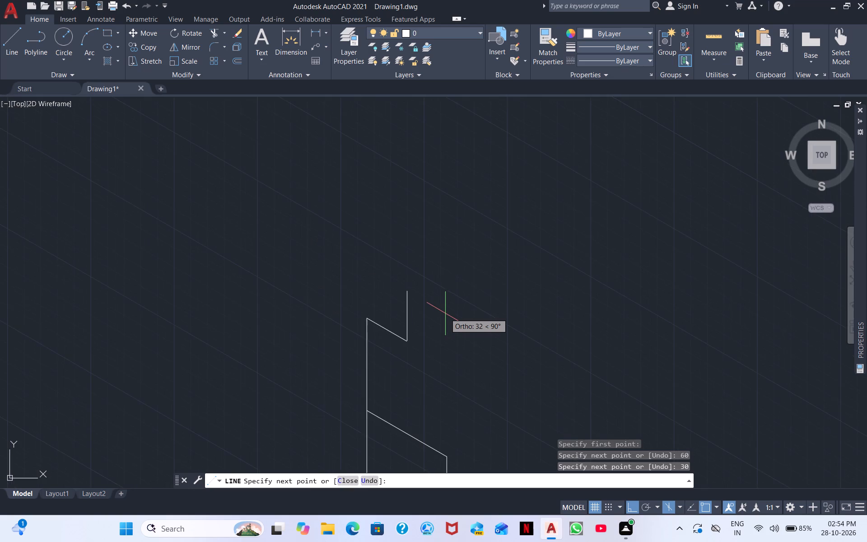
scroll(447, 305, "down", 1)
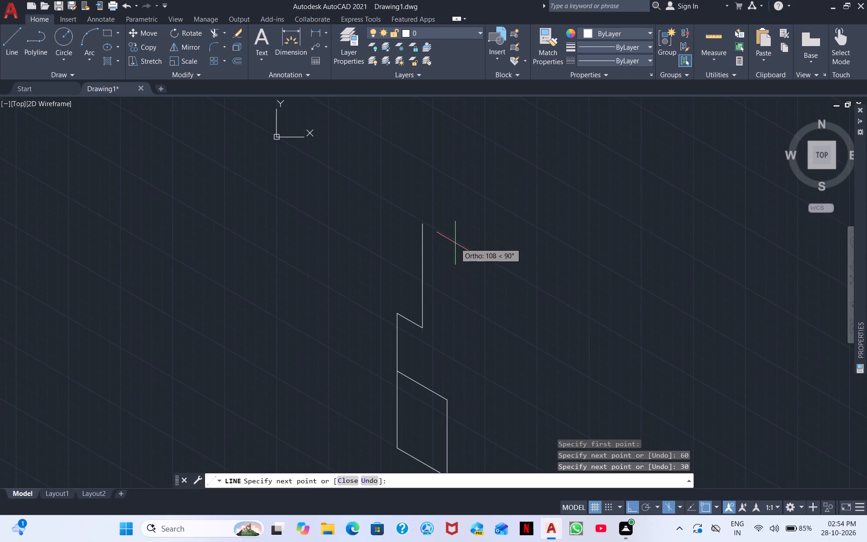
type("90")
key("Return")
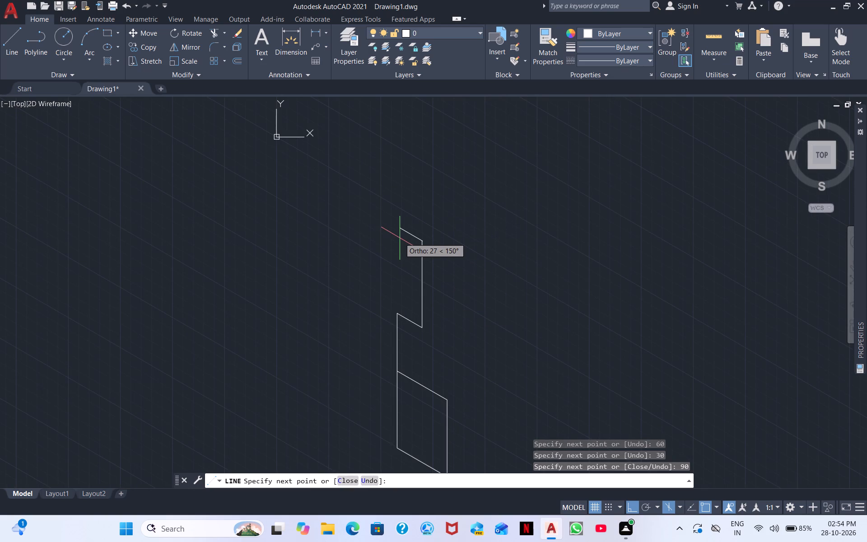
type("30")
key("Return")
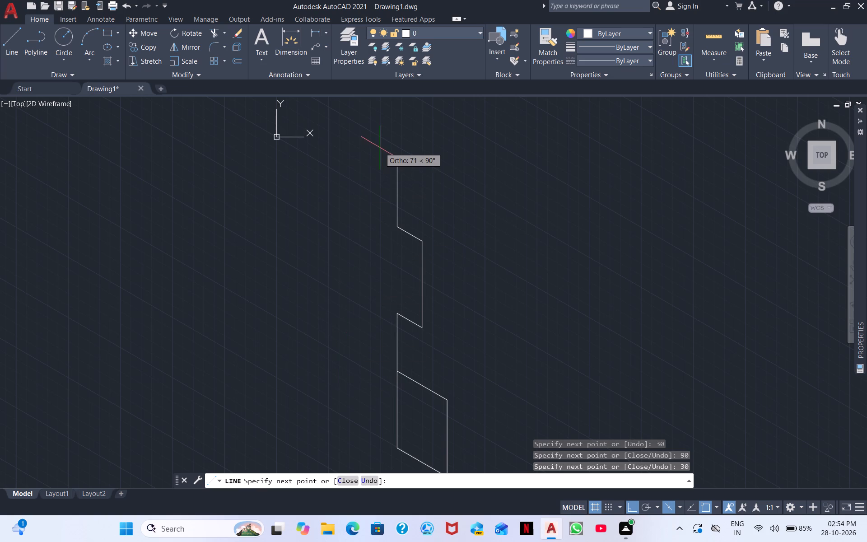
middle_click_drag(380, 148, 385, 199)
type("60")
key("Return")
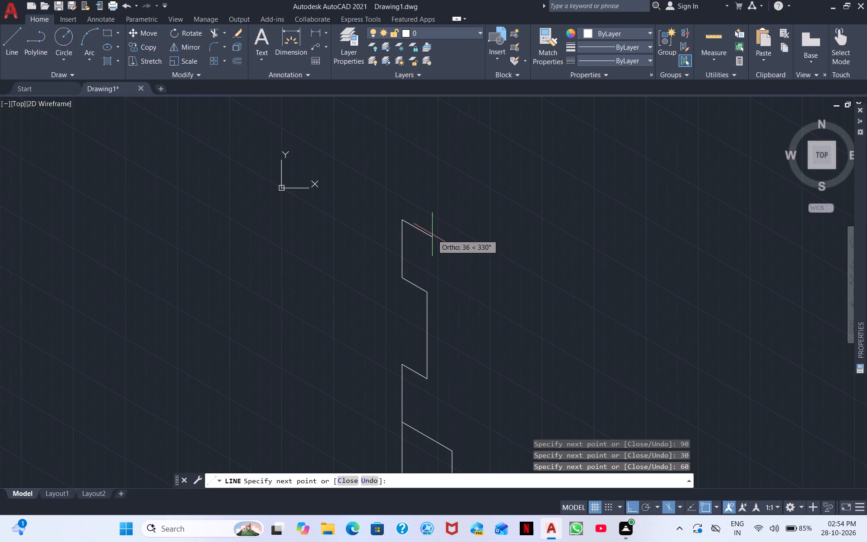
type("30")
key("Return")
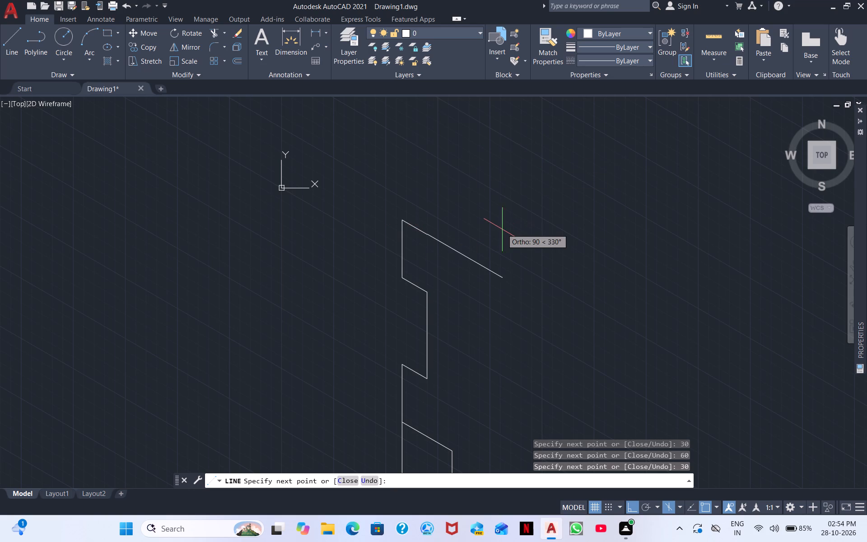
Continue the outline in the top isoplane 120 units at 30° and 180 units at 330°.
key("F5")
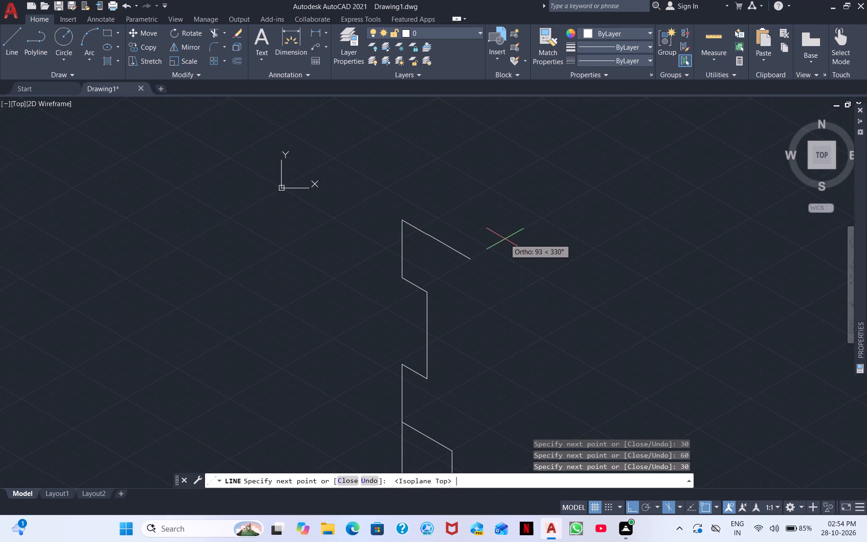
scroll(611, 199, "down", 2)
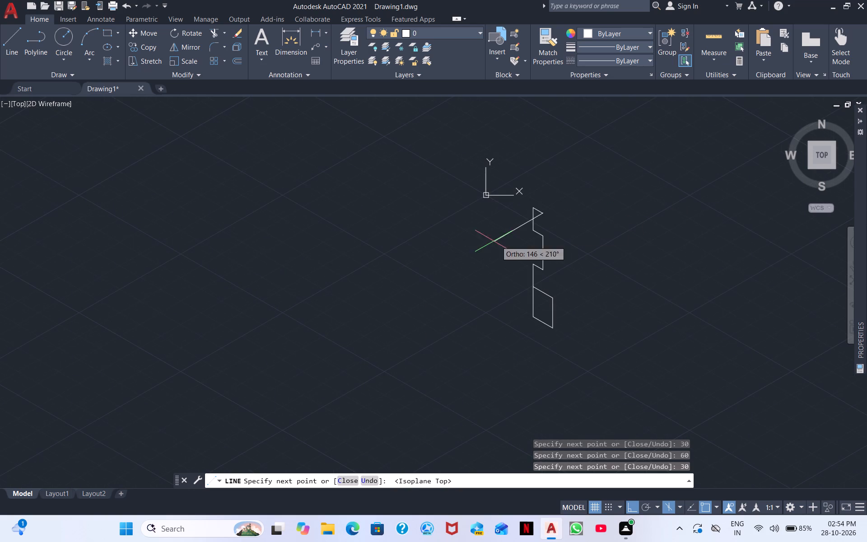
middle_click_drag(605, 194, 314, 304)
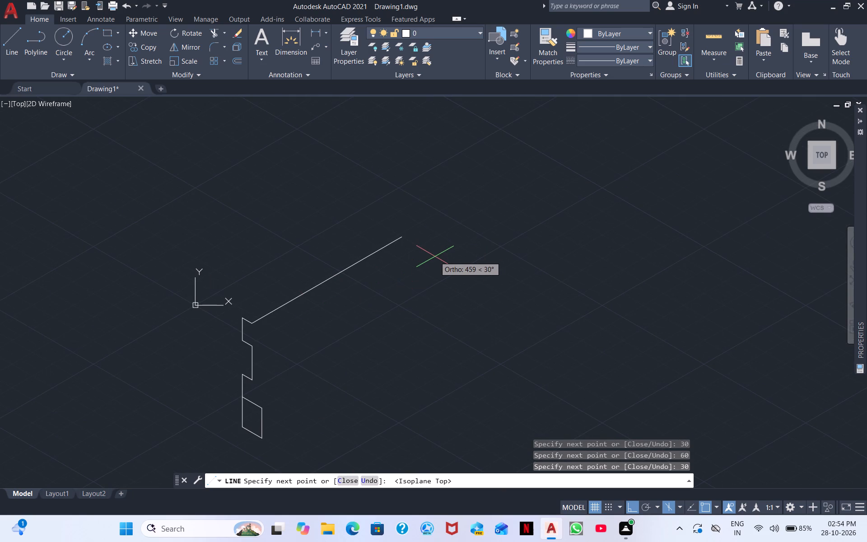
scroll(435, 257, "up", 1)
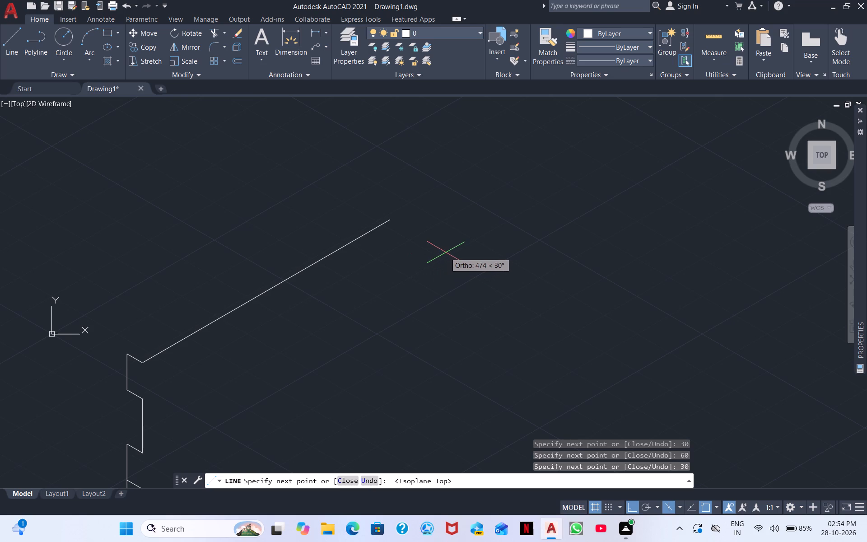
type("120")
key("Return")
scroll(446, 252, "up", 1)
scroll(263, 374, "down", 2)
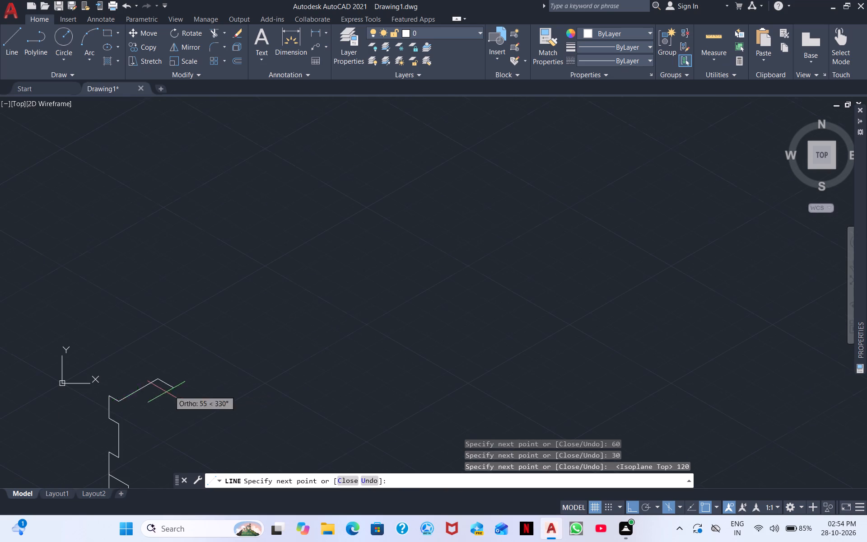
scroll(163, 392, "down", 5)
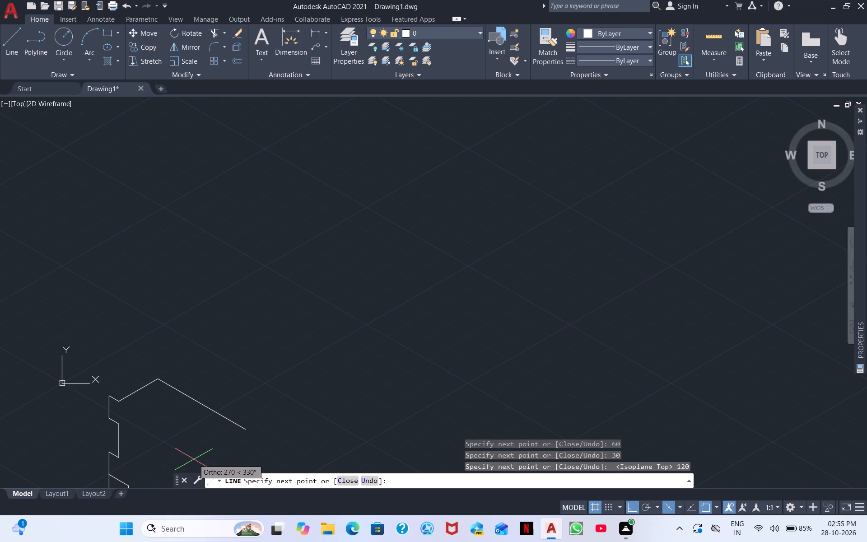
type("180")
key("Return")
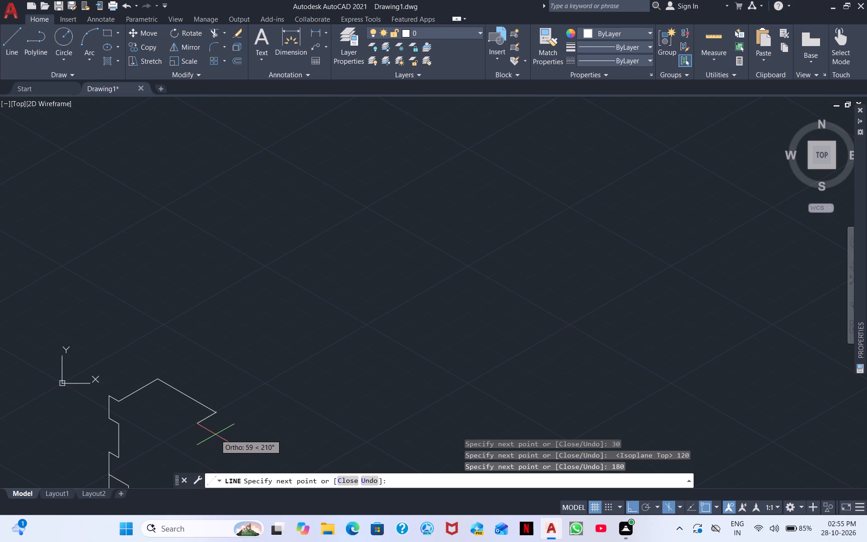
Continue the outline 20 units at 210°, return to that segment's midpoint, and draw 90 units at 330°.
scroll(215, 435, "up", 4)
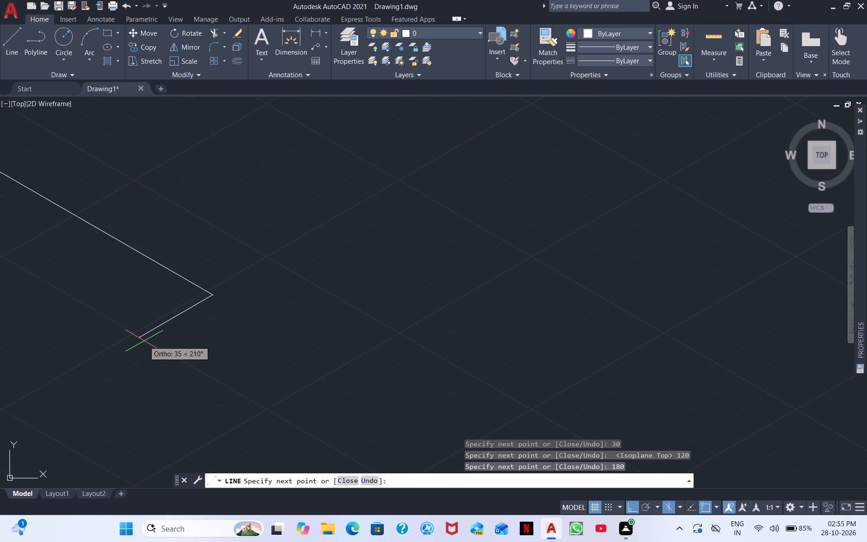
key("1")
key("BackSpace")
type("20")
key("Return")
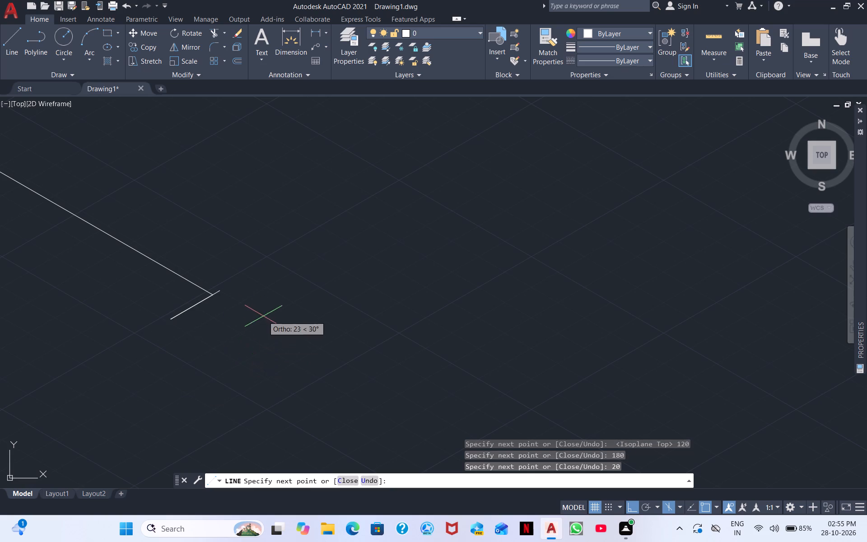
left_click(191, 307)
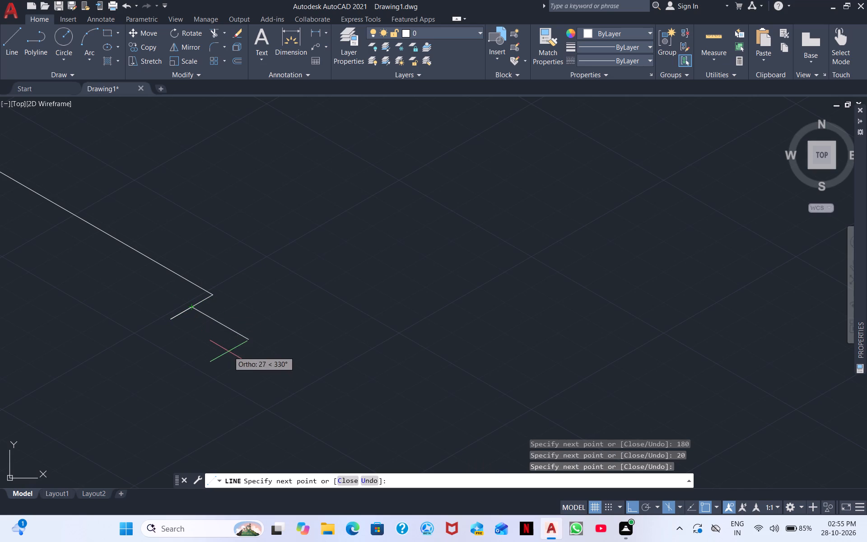
middle_click_drag(240, 358, 230, 323)
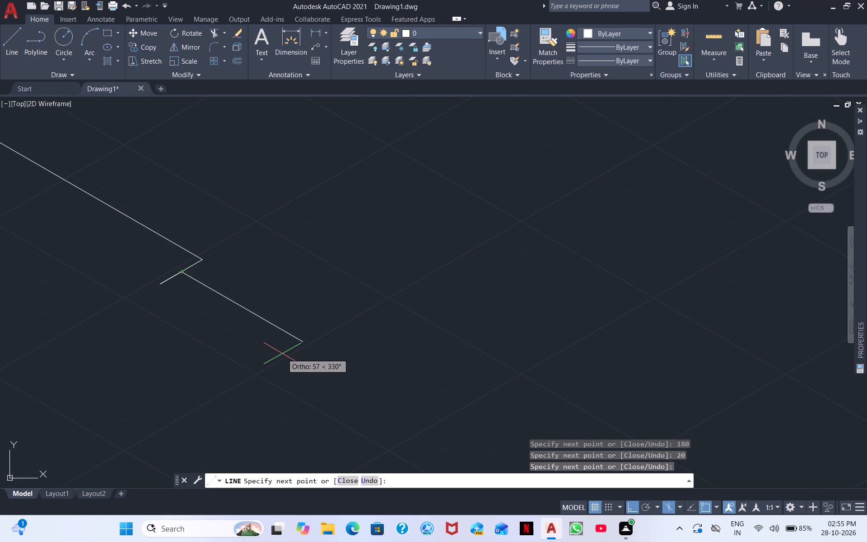
type("90")
key("Return")
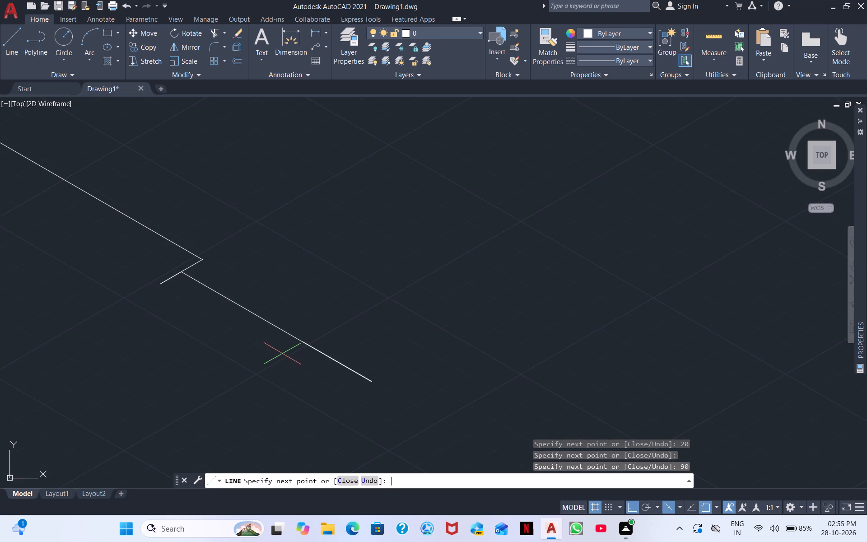
Continue the outline in the right isoplane 270 units vertically down.
scroll(282, 354, "up", 1)
middle_click_drag(338, 474, 338, 332)
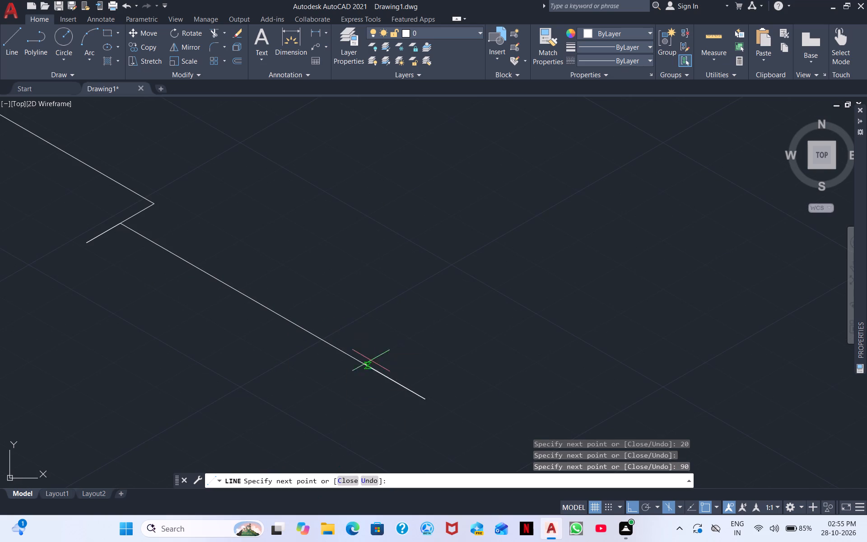
scroll(405, 399, "down", 2)
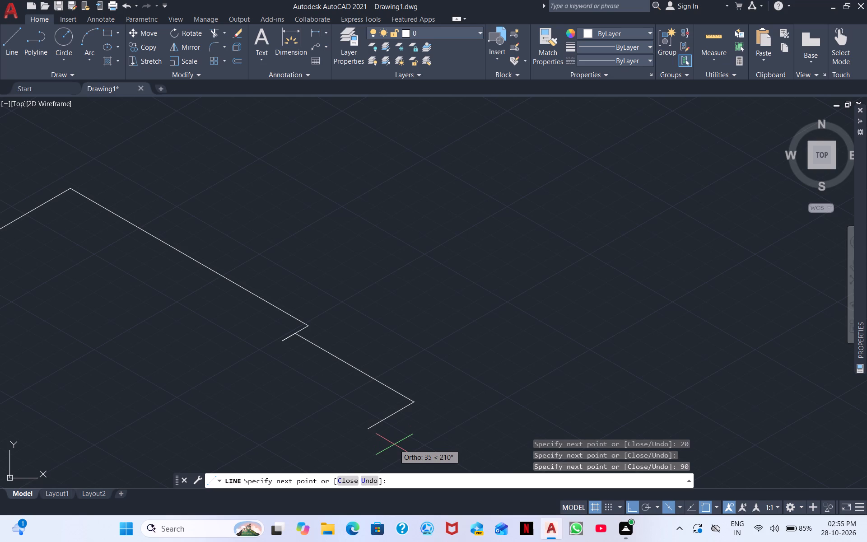
key("F5")
scroll(398, 434, "down", 1)
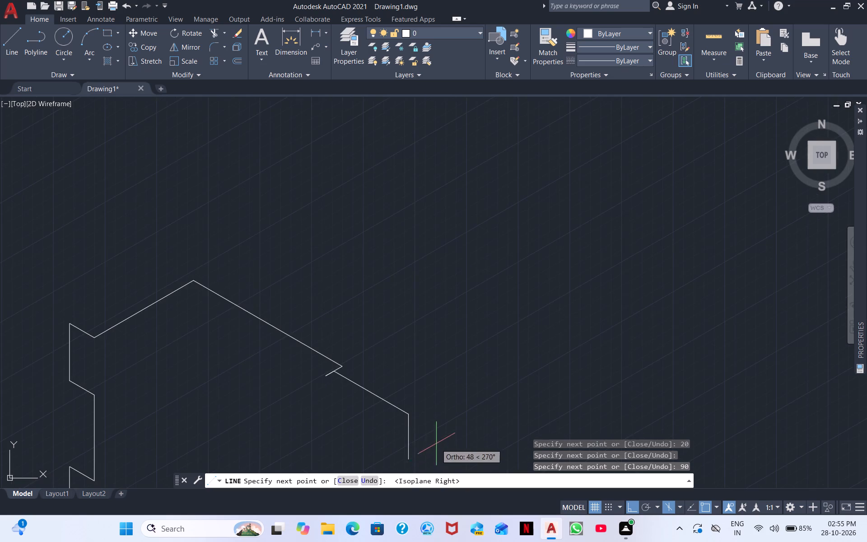
middle_click_drag(437, 444, 423, 285)
middle_click_drag(430, 389, 403, 284)
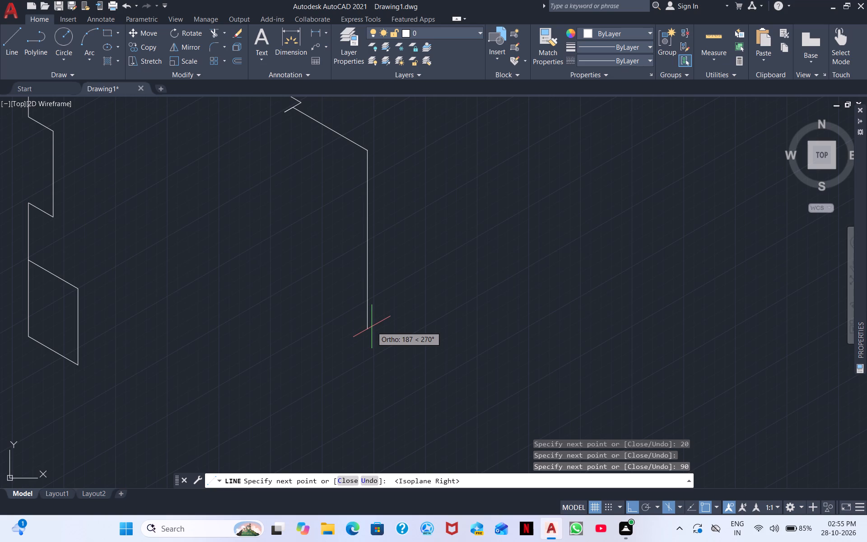
type("270")
key("Return")
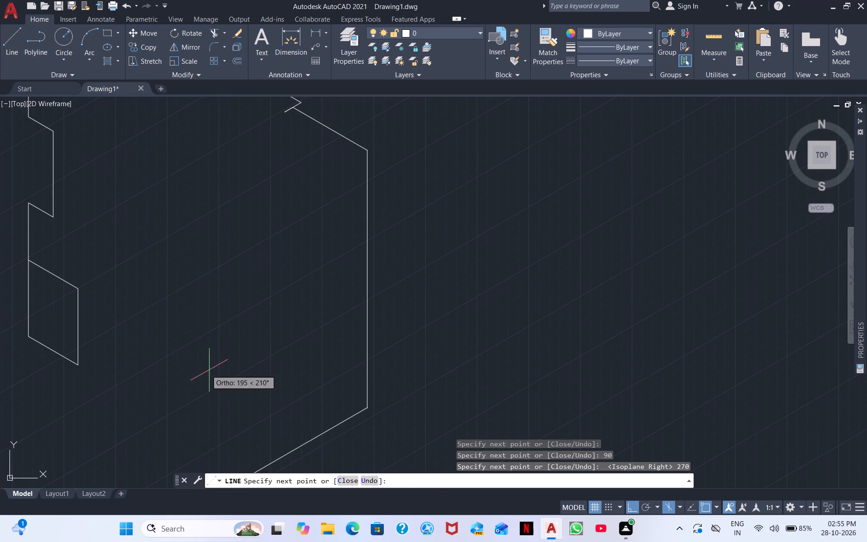
Draw a left-isoplane line at 150° from the 270-unit edge's lower end past the stepped profile's left vertical edge, and end the line.
scroll(274, 284, "down", 2)
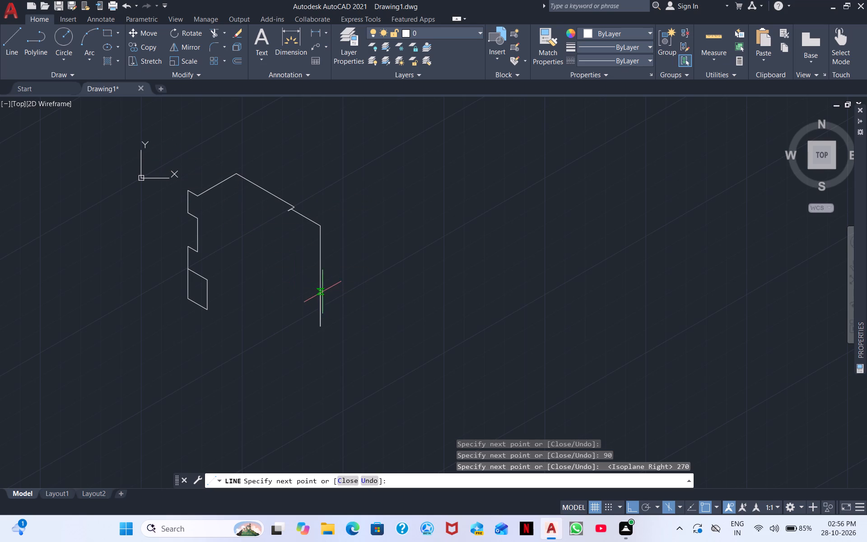
key("F5")
scroll(195, 252, "up", 3)
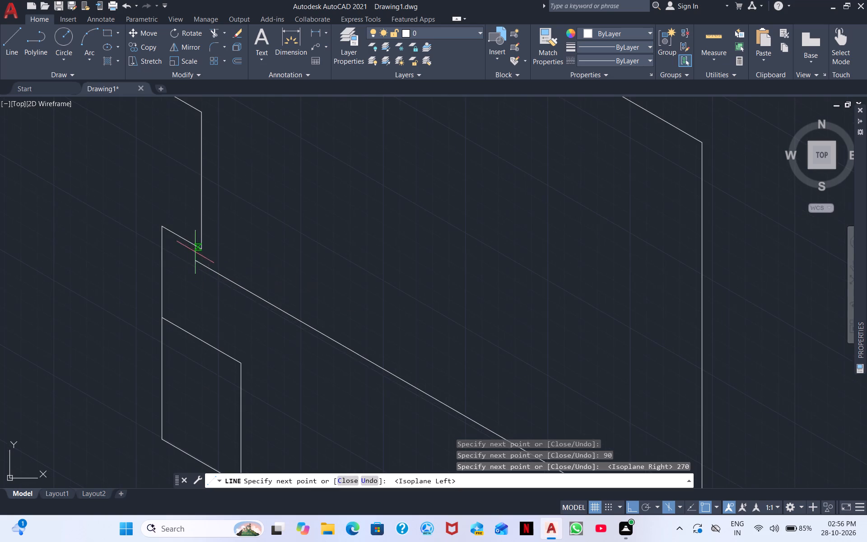
left_click(54, 195)
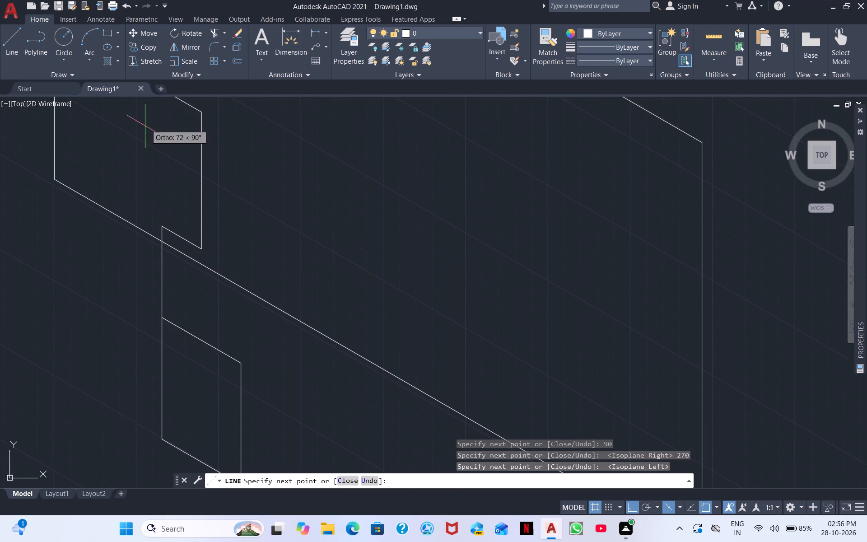
right_click(116, 148)
left_click(146, 154)
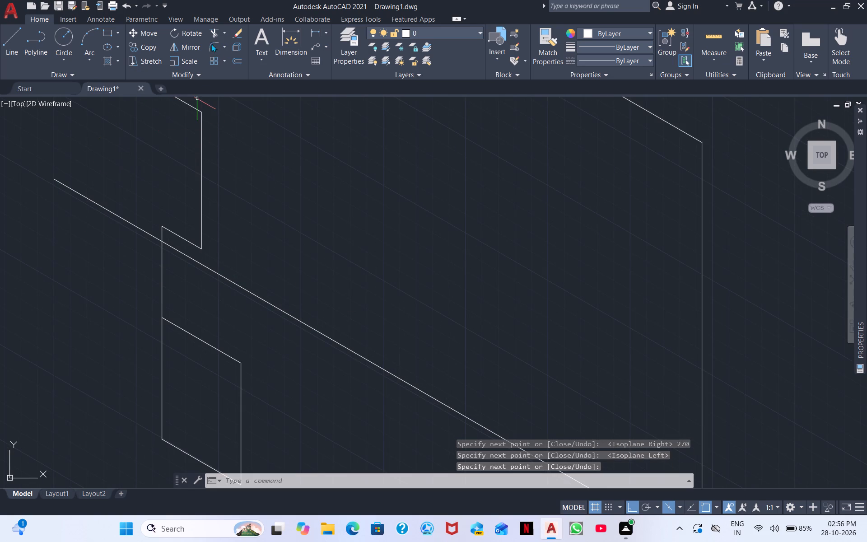
Trim the long sloped line's overshoot beyond the left vertical edge and the stub past the small notch's inner corner.
left_click(214, 35)
left_click_drag(114, 165, 85, 250)
scroll(303, 194, "down", 2)
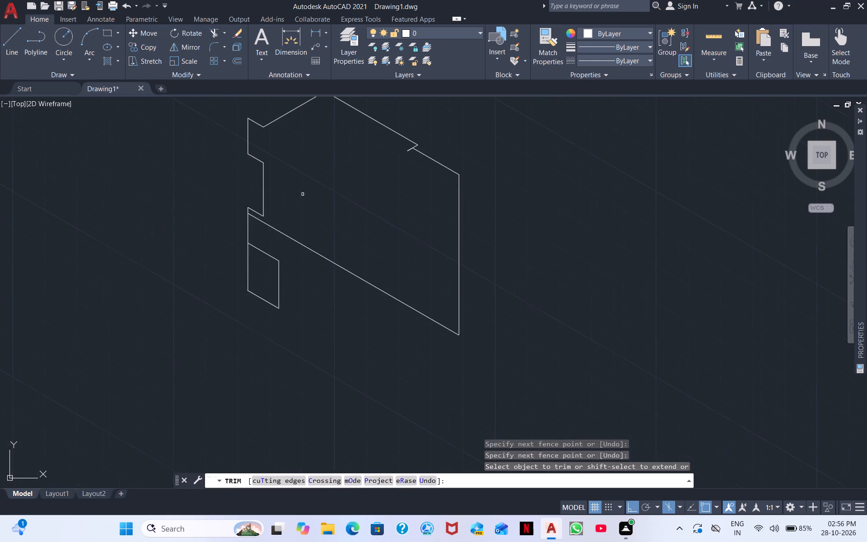
middle_click_drag(385, 198, 306, 245)
scroll(306, 242, "up", 1)
scroll(316, 196, "up", 4)
middle_click_drag(402, 134, 171, 312)
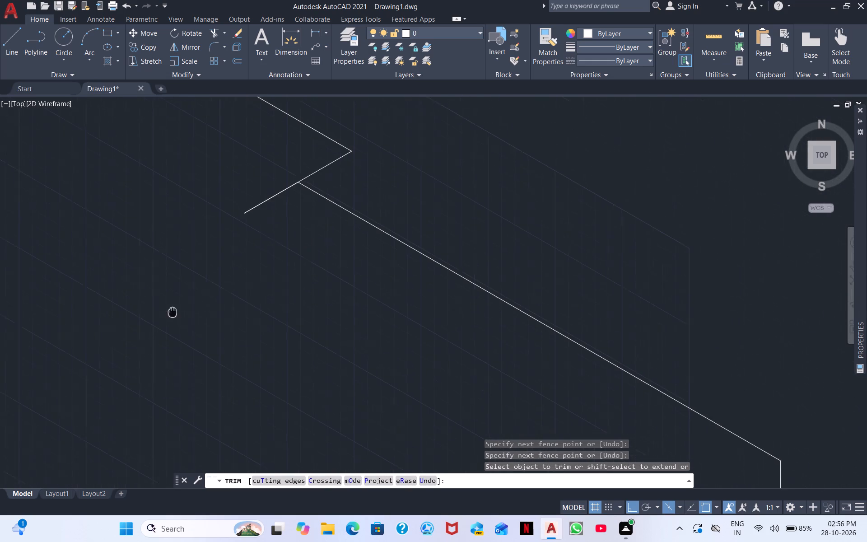
middle_click_drag(171, 312, 163, 317)
left_click_drag(256, 182, 279, 225)
right_click(278, 234)
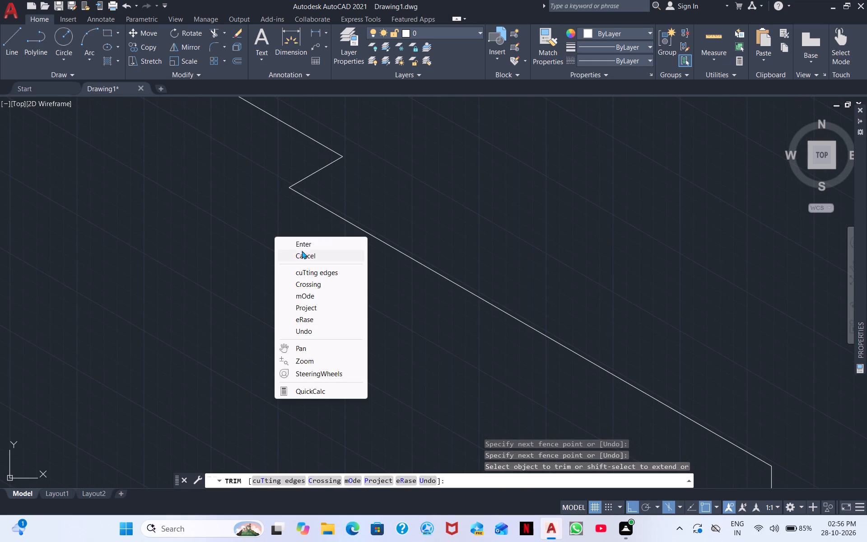
left_click(303, 248)
Draw a vertical line from the small notch's inner corner down past the long sloped bottom edge.
scroll(255, 259, "down", 1)
middle_click_drag(238, 302, 327, 181)
scroll(319, 206, "down", 2)
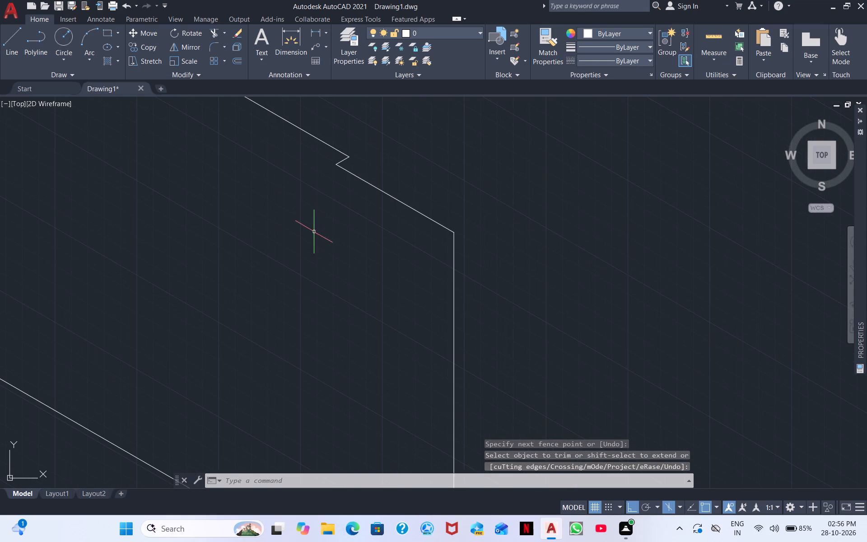
left_click(11, 39)
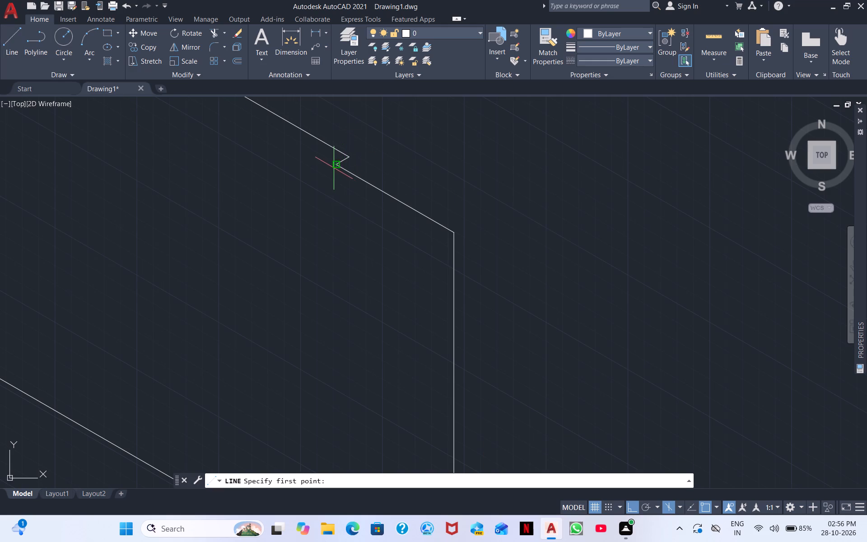
scroll(334, 168, "up", 4)
left_click(340, 144)
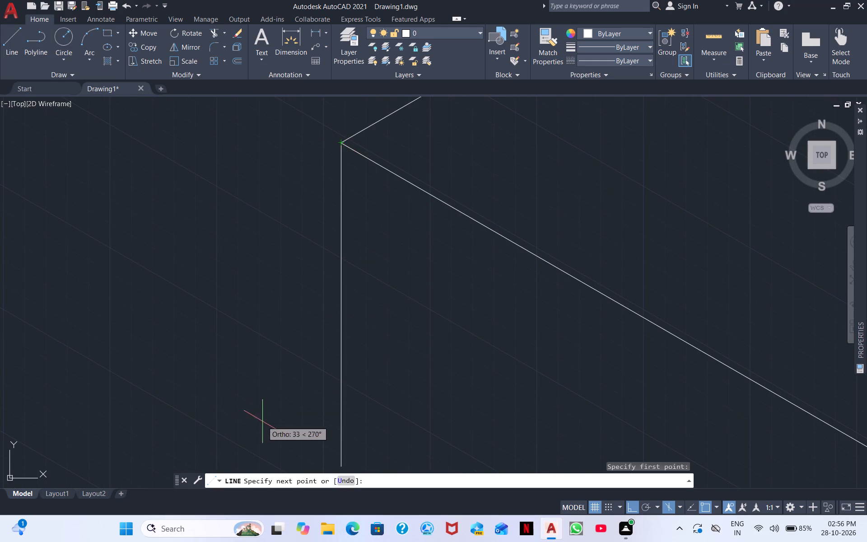
middle_click_drag(302, 390, 317, 174)
scroll(361, 327, "down", 3)
scroll(348, 406, "down", 1)
middle_click_drag(359, 425, 436, 234)
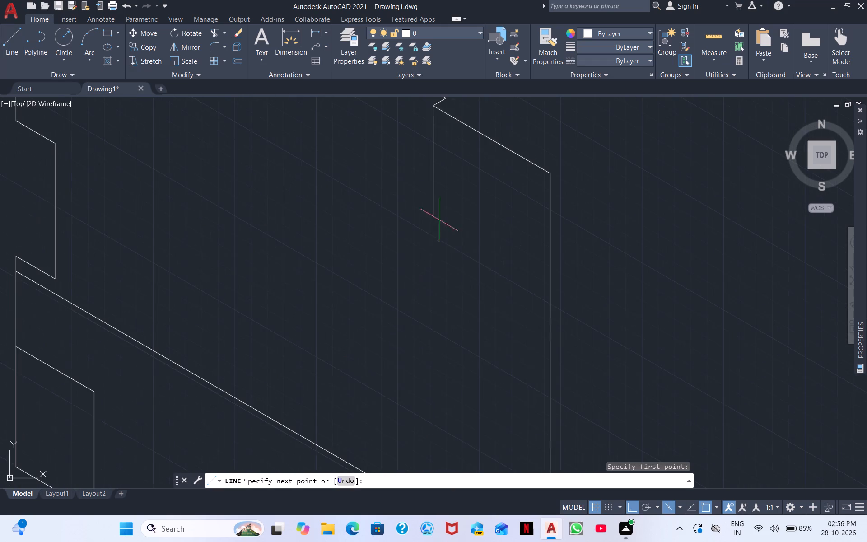
middle_click_drag(458, 353, 519, 54)
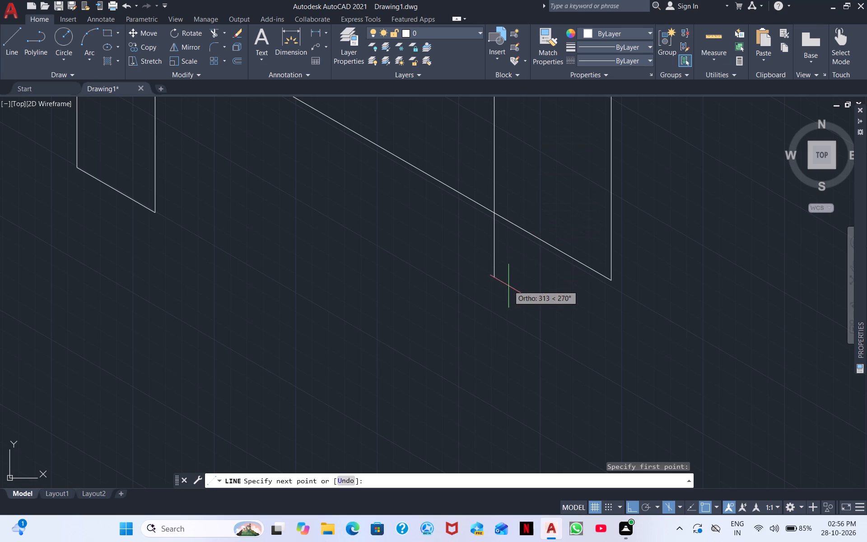
left_click(504, 301)
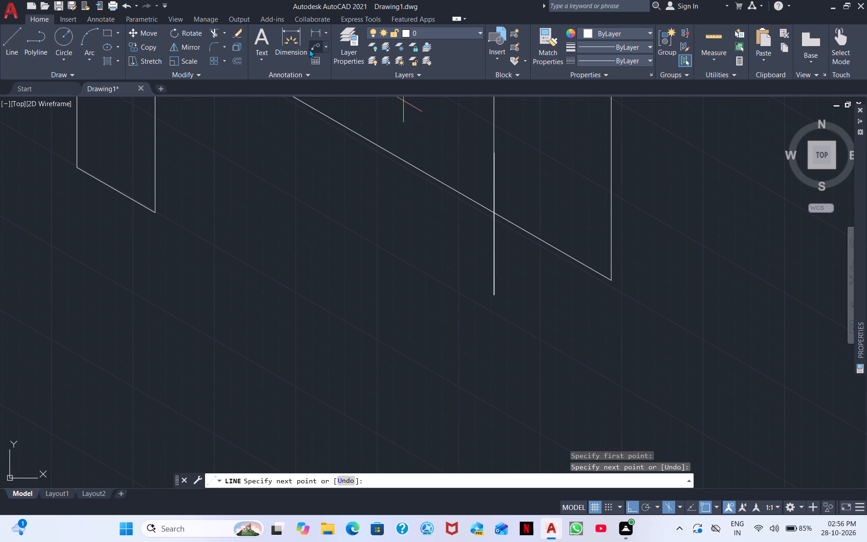
Trim the new vertical line's end overshooting the sloped bottom edge.
left_click(212, 29)
left_click(493, 243)
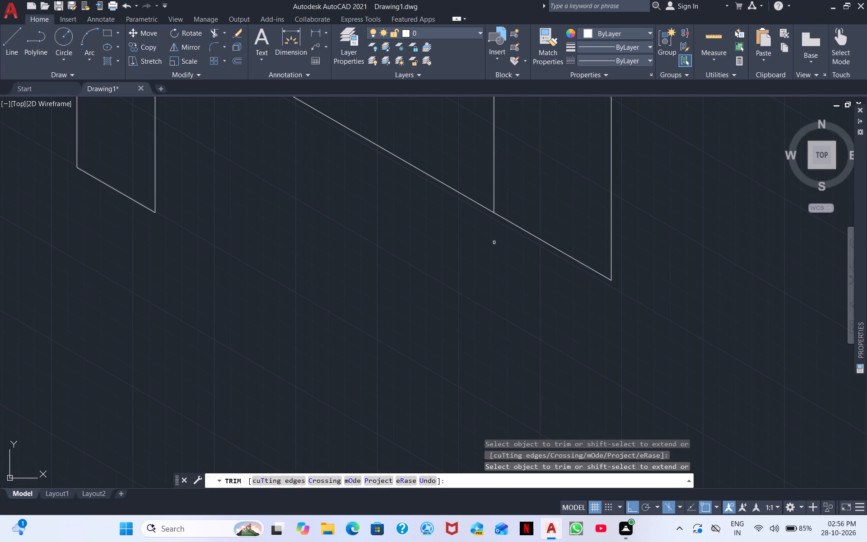
scroll(380, 141, "down", 1)
middle_click_drag(402, 120, 320, 277)
middle_click_drag(339, 190, 337, 230)
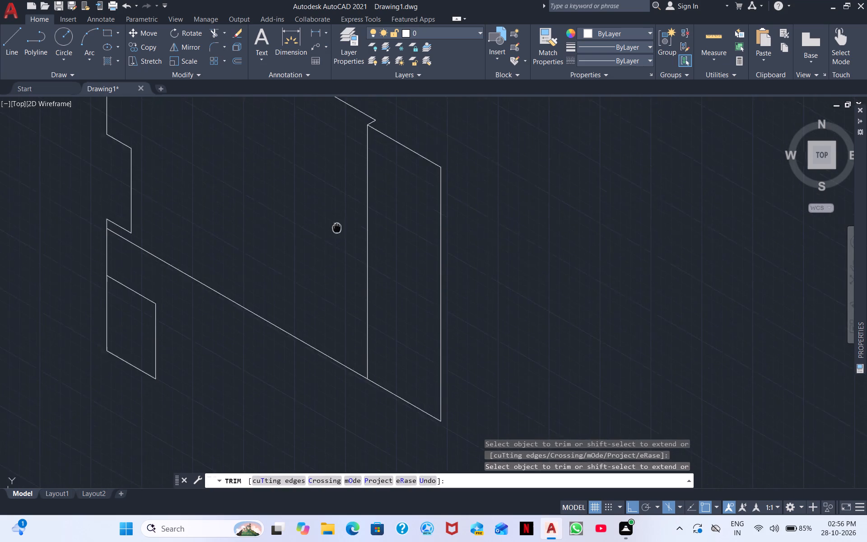
middle_click_drag(337, 230, 335, 258)
scroll(395, 154, "up", 2)
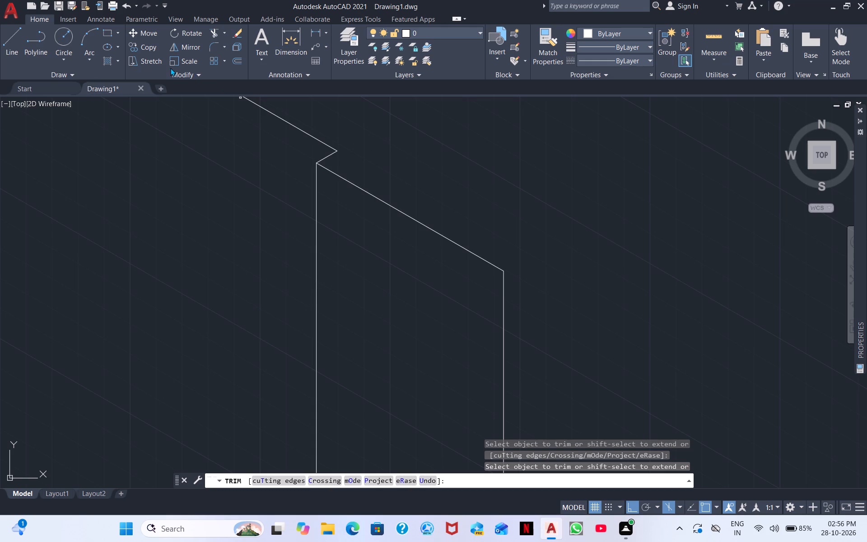
Draw a line from the small notch's outer corner about 90 units at 330°, continuing vertically down past the face's bottom corner, and end it.
left_click(7, 36)
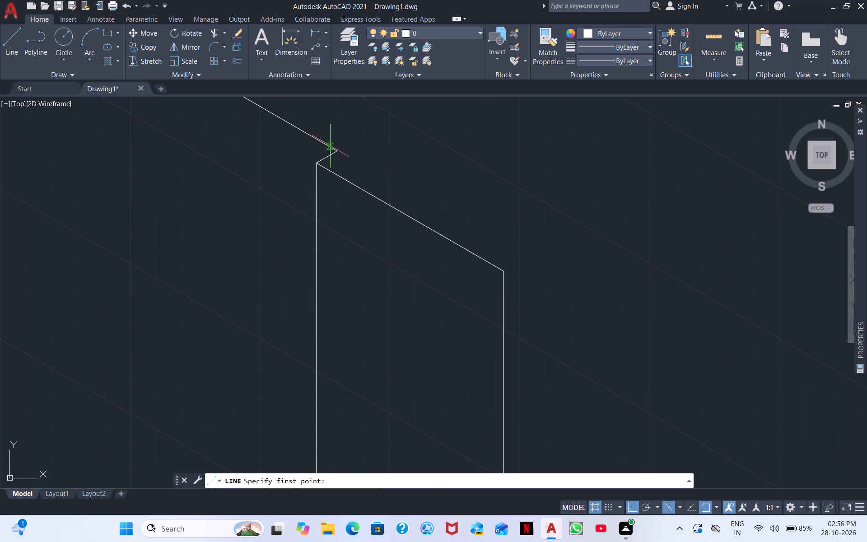
left_click(341, 151)
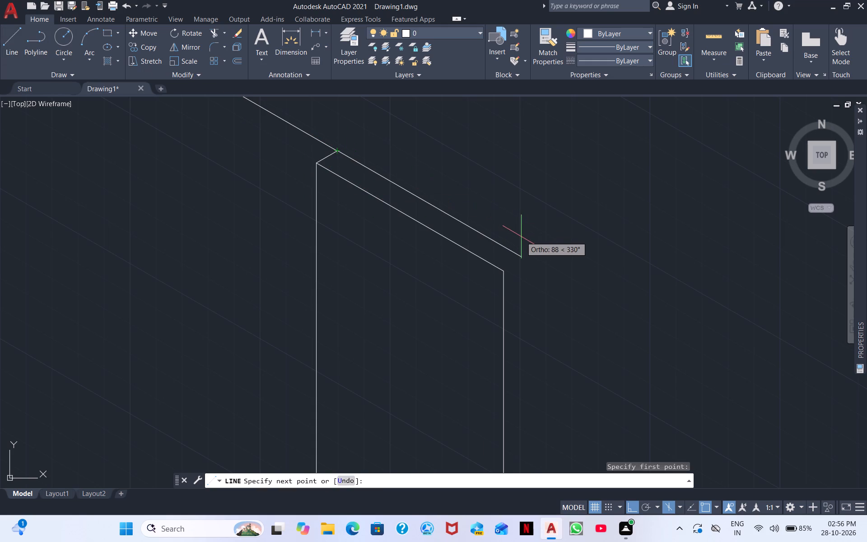
left_click(524, 261)
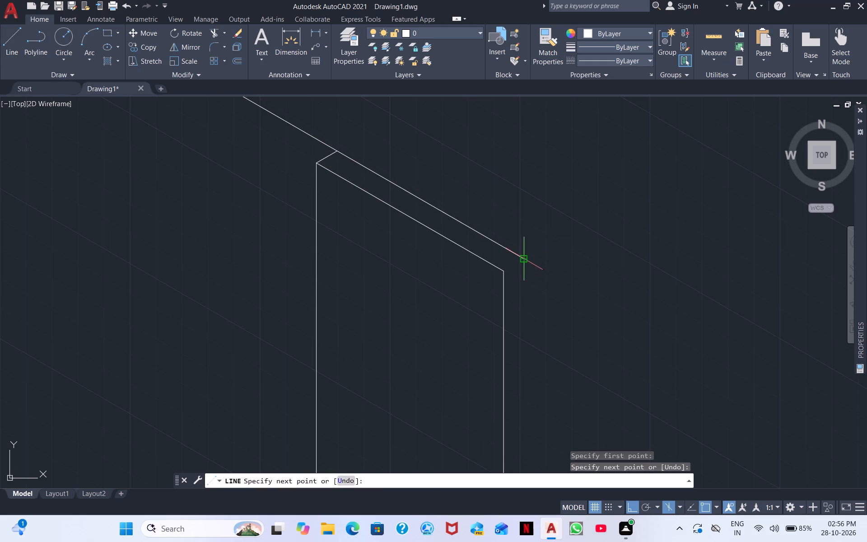
middle_click_drag(540, 341, 510, 113)
scroll(538, 249, "down", 1)
middle_click_drag(536, 301, 501, 122)
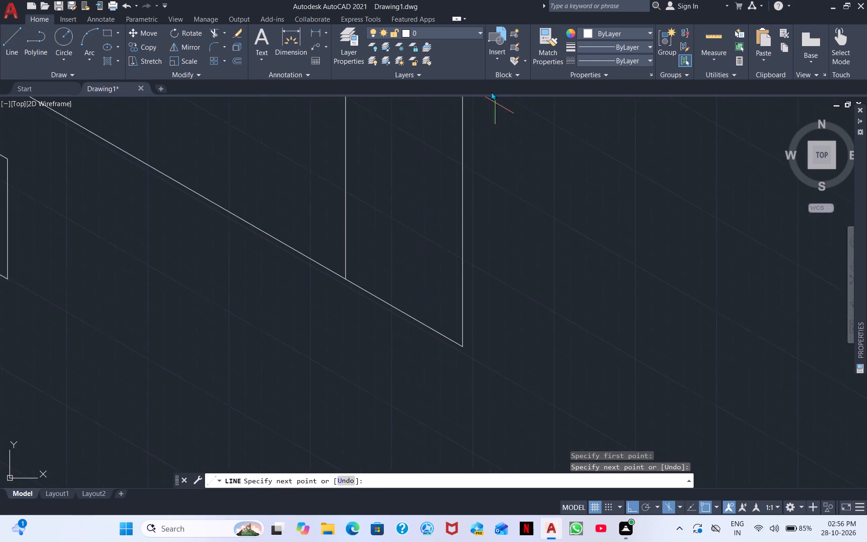
left_click(497, 379)
key("Escape")
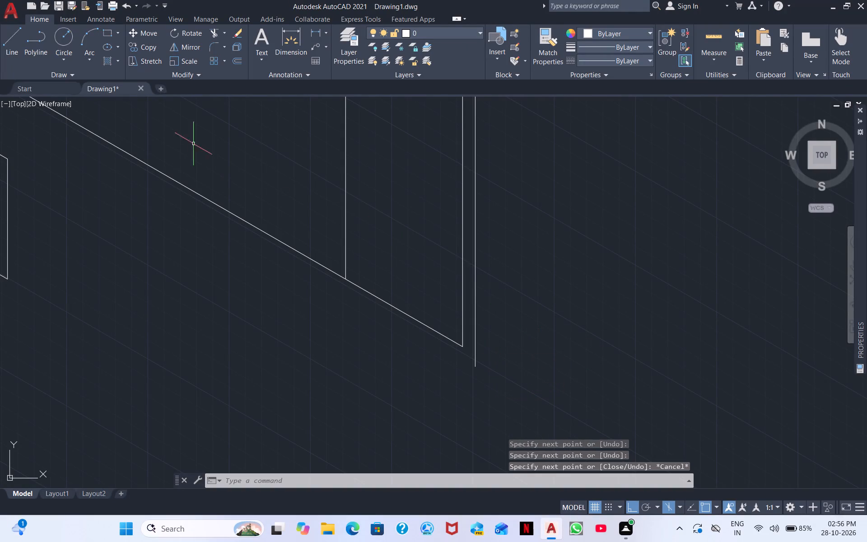
Draw a top-isoplane line at 30° from the face's lowest corner across the new vertical line, and end it.
left_click(12, 42)
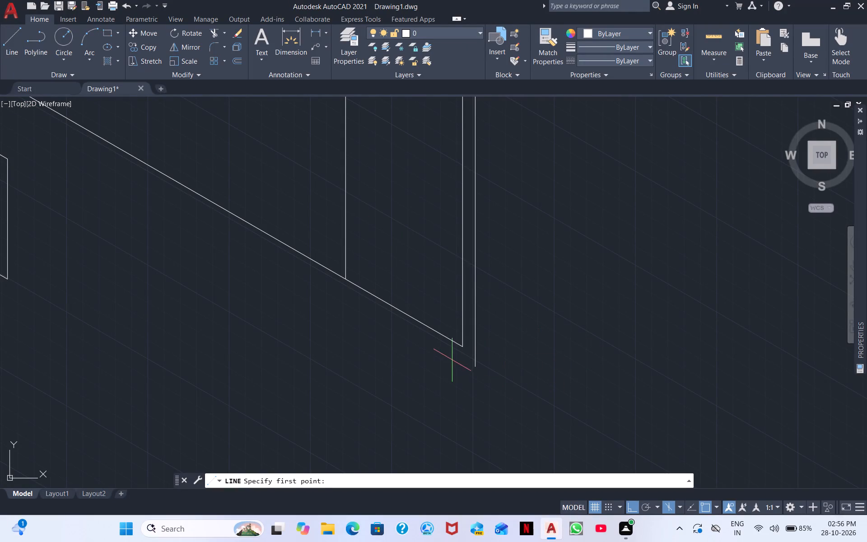
left_click(463, 350)
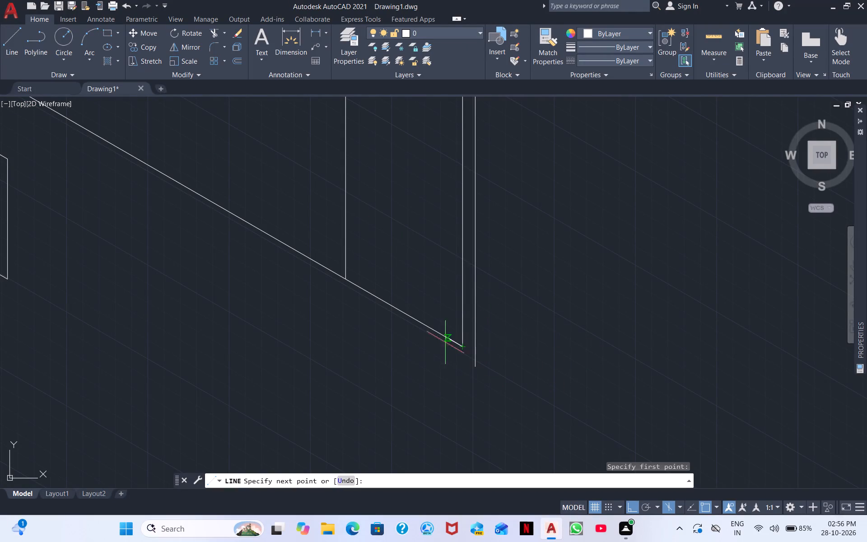
key("F5")
left_click(541, 327)
right_click(541, 327)
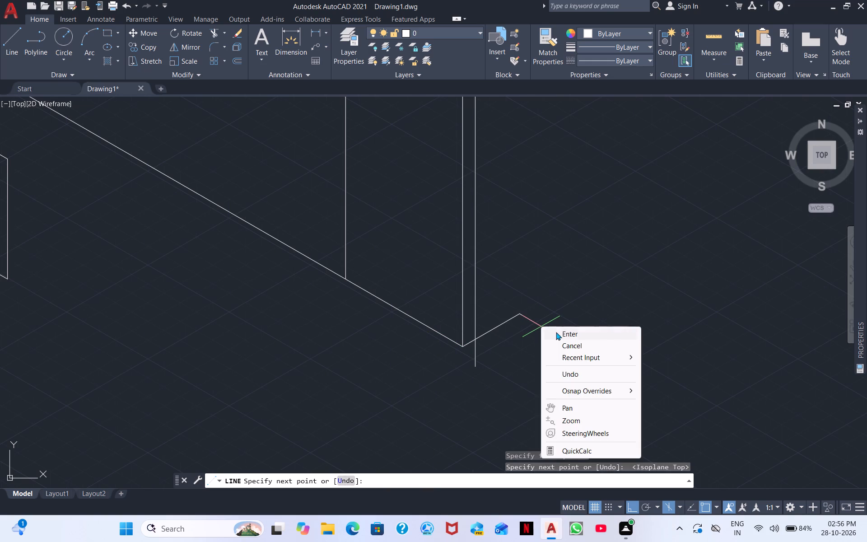
left_click(558, 332)
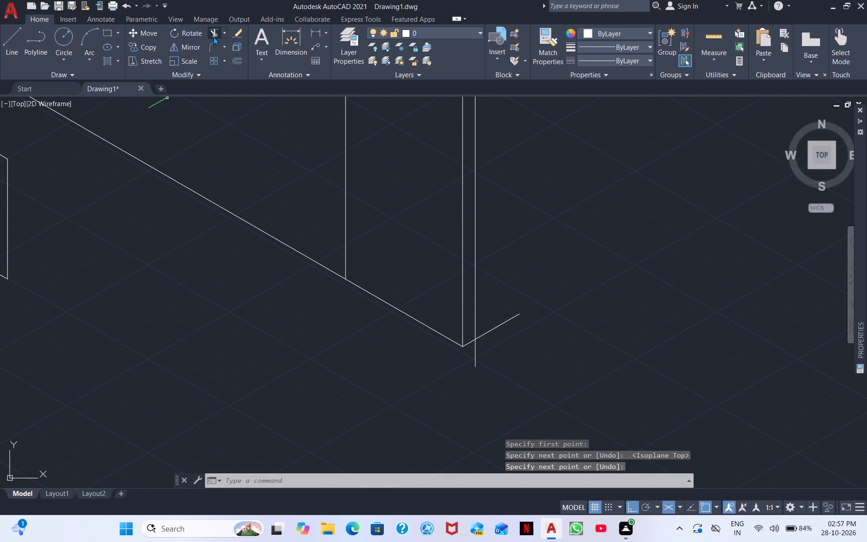
Trim the overshooting ends of the short 30° line and the outer vertical line where they cross, and finish trimming.
left_click(213, 37)
left_click_drag(487, 327, 472, 362)
middle_click_drag(515, 245, 554, 466)
middle_click_drag(557, 232, 606, 306)
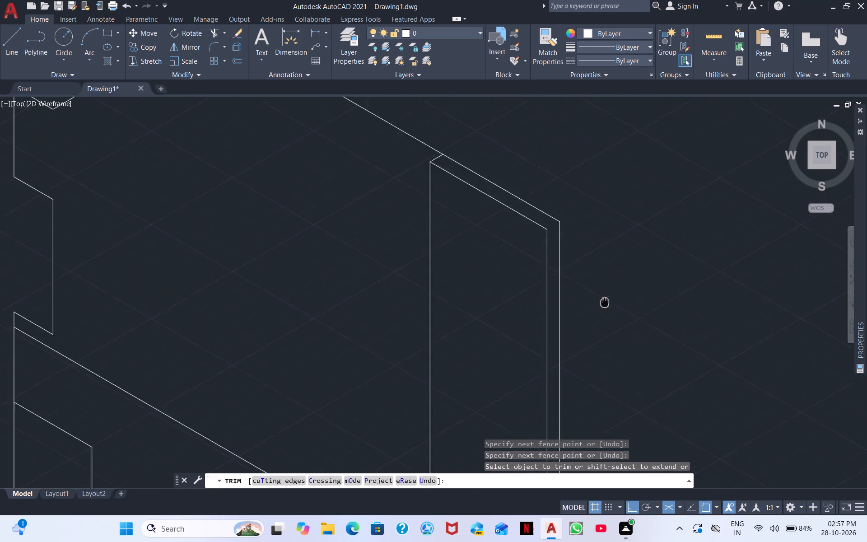
middle_click_drag(606, 306, 634, 346)
scroll(536, 286, "down", 1)
right_click(667, 331)
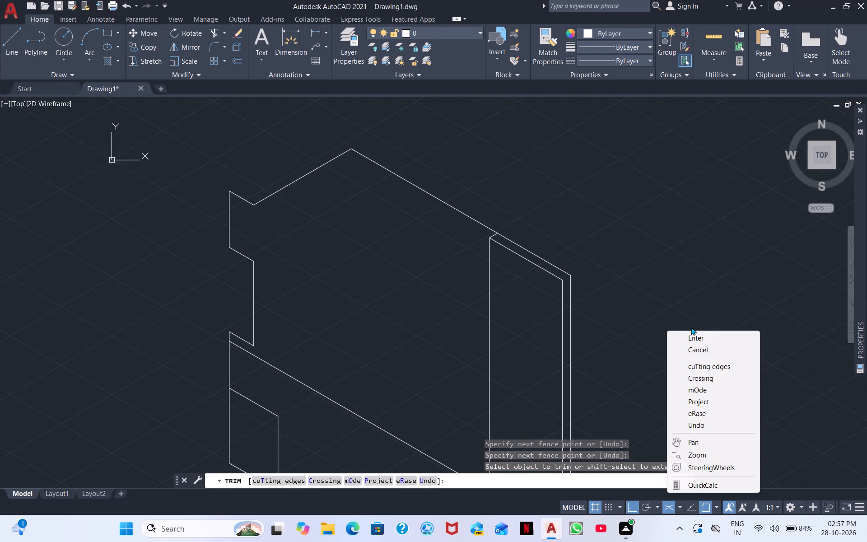
left_click(694, 335)
Draw a right-isoplane vertical line closing the left profile's recess, from its upper outer corner to its lower outer corner.
scroll(600, 343, "down", 1)
middle_click_drag(601, 332, 605, 205)
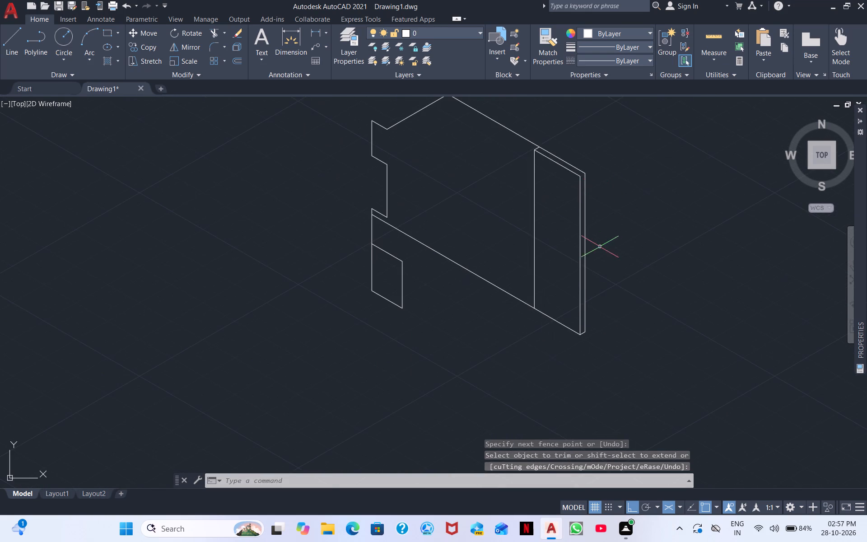
scroll(600, 247, "up", 2)
middle_click_drag(485, 252, 780, 197)
scroll(620, 247, "down", 1)
middle_click_drag(598, 296, 662, 365)
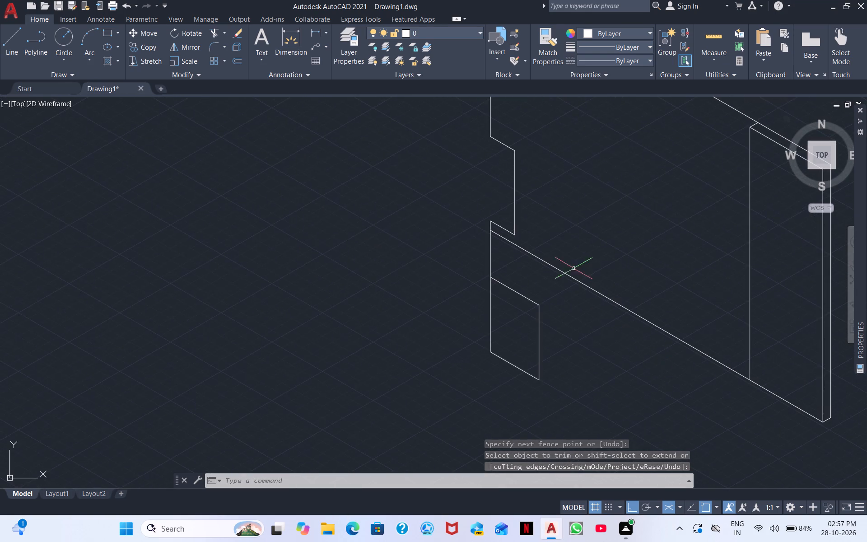
middle_click_drag(548, 242, 517, 333)
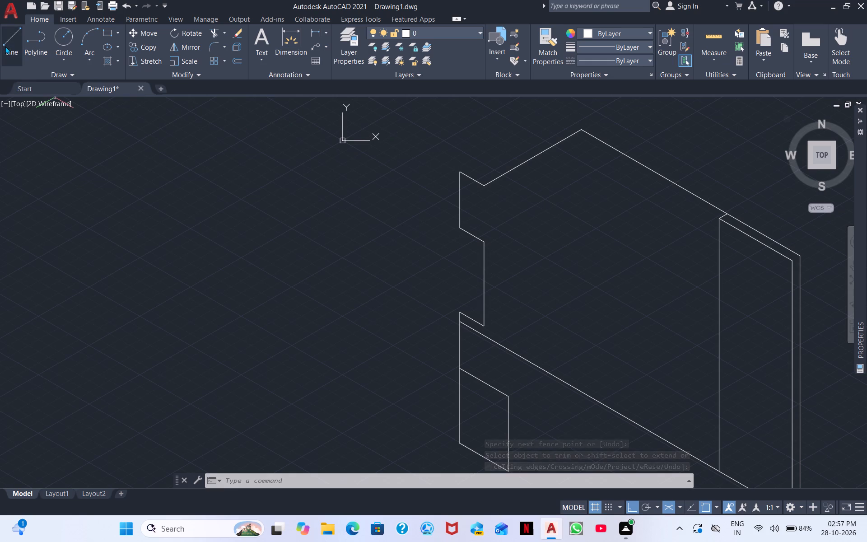
left_click(5, 46)
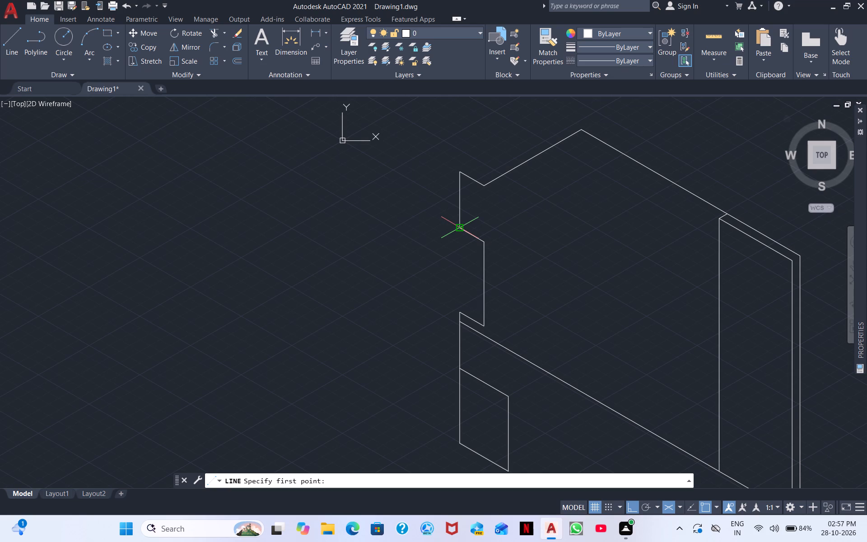
left_click(457, 229)
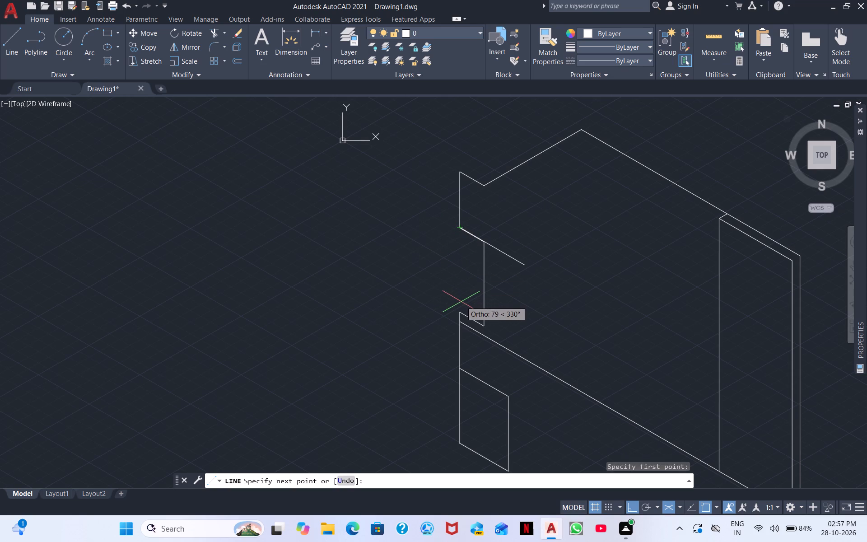
key("F5")
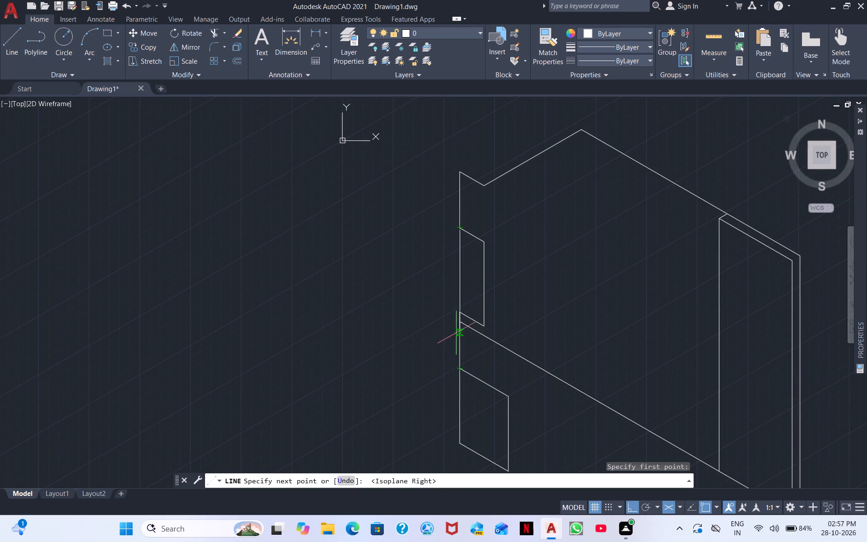
scroll(450, 308, "up", 4)
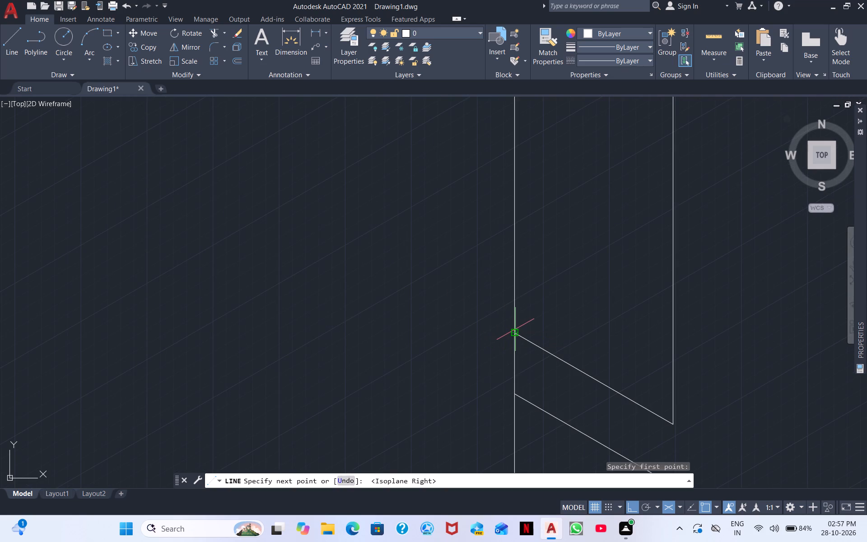
left_click(515, 329)
key("Escape")
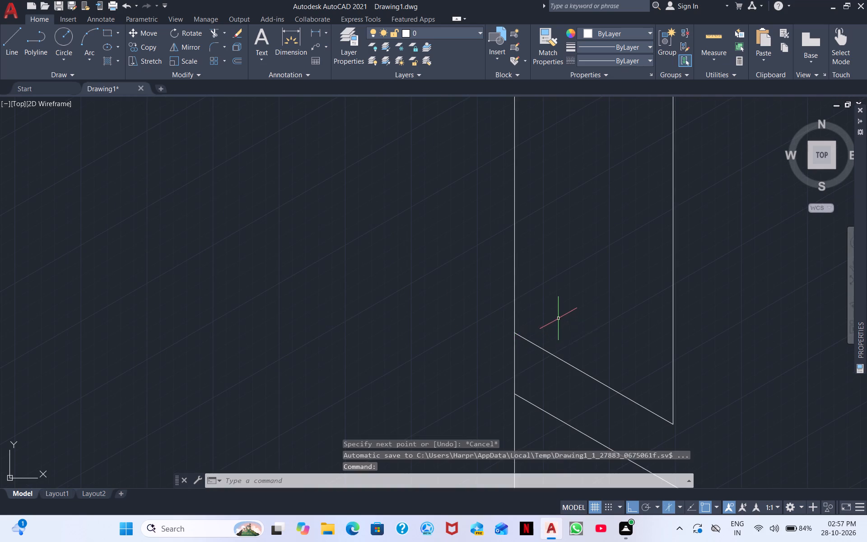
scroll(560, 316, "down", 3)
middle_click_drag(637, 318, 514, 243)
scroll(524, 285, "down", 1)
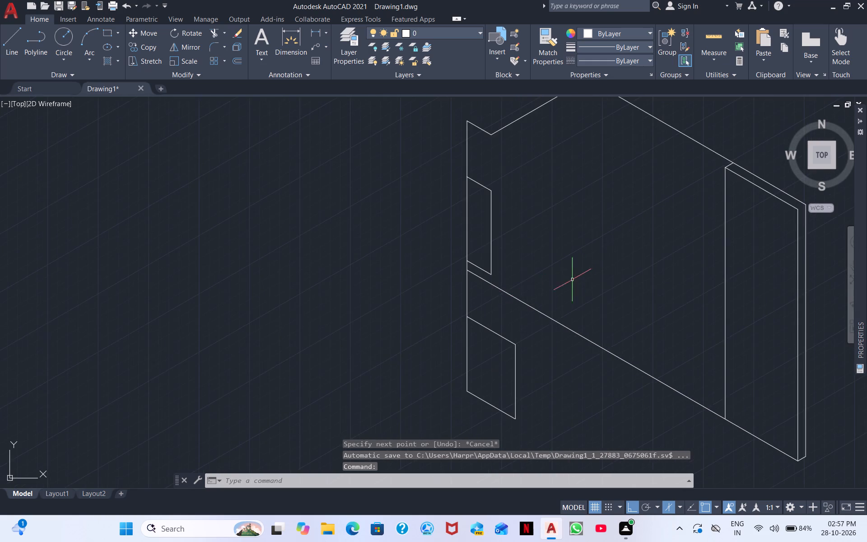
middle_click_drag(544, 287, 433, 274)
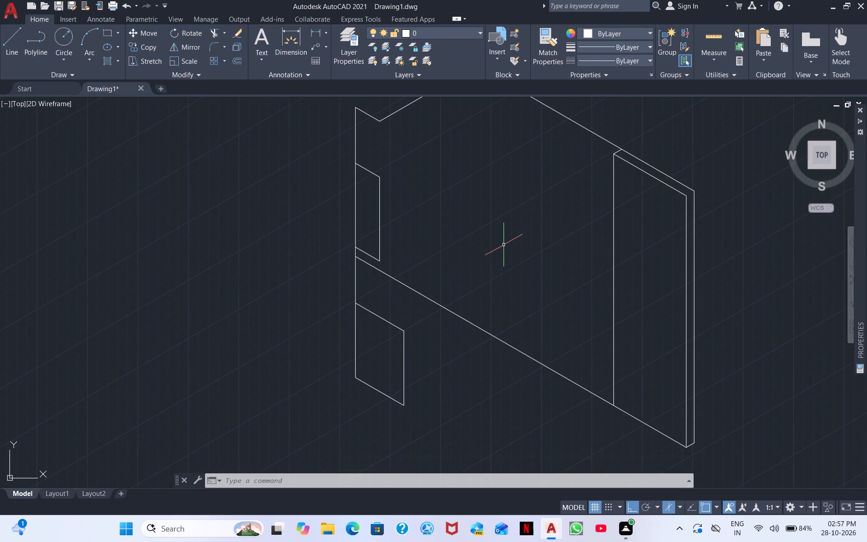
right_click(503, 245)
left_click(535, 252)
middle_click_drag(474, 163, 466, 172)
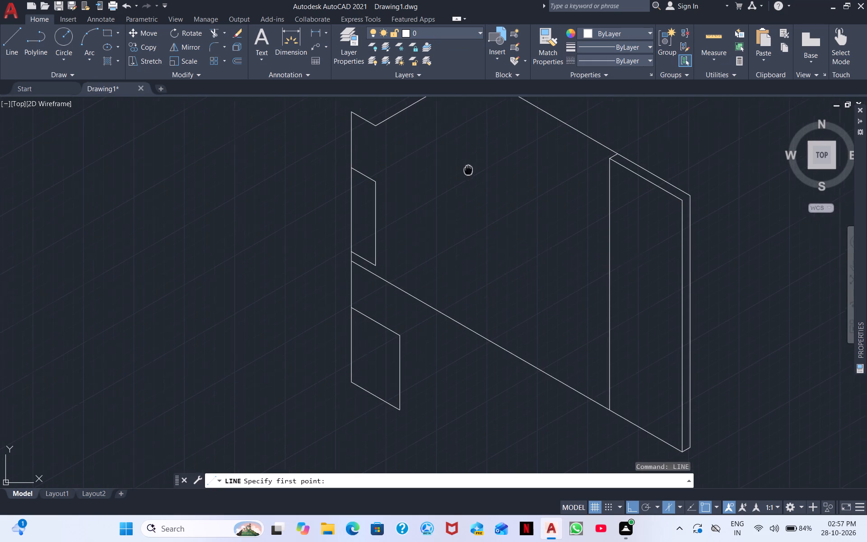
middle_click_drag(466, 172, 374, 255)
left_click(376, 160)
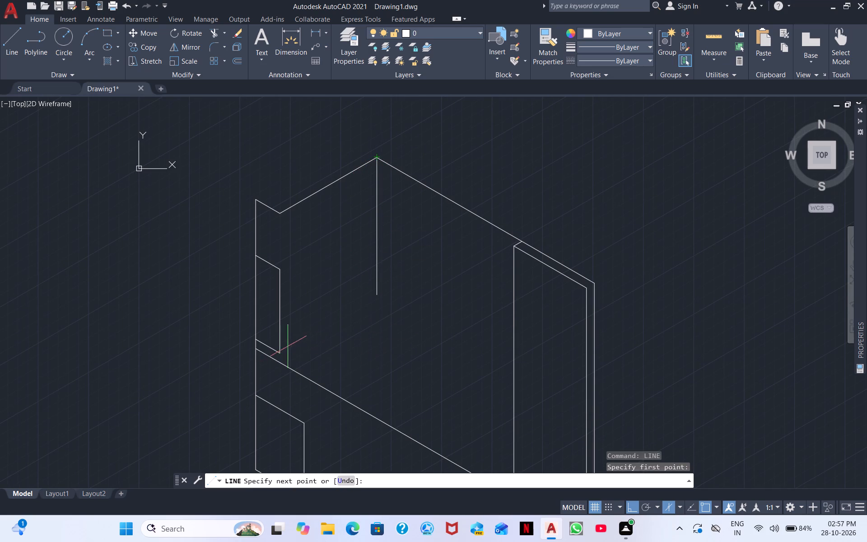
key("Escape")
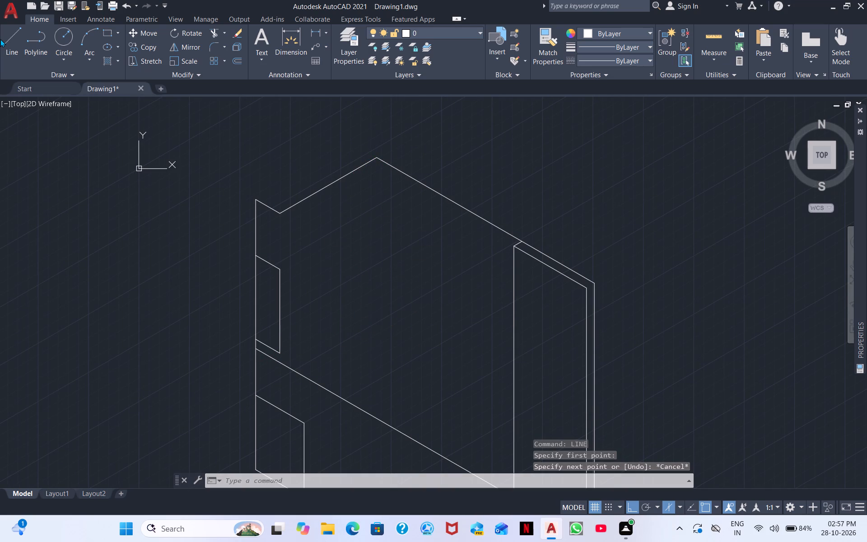
Draw a line at 30° from the left recess's lower inner corner past the long sloped top edge, and end it.
left_click(3, 41)
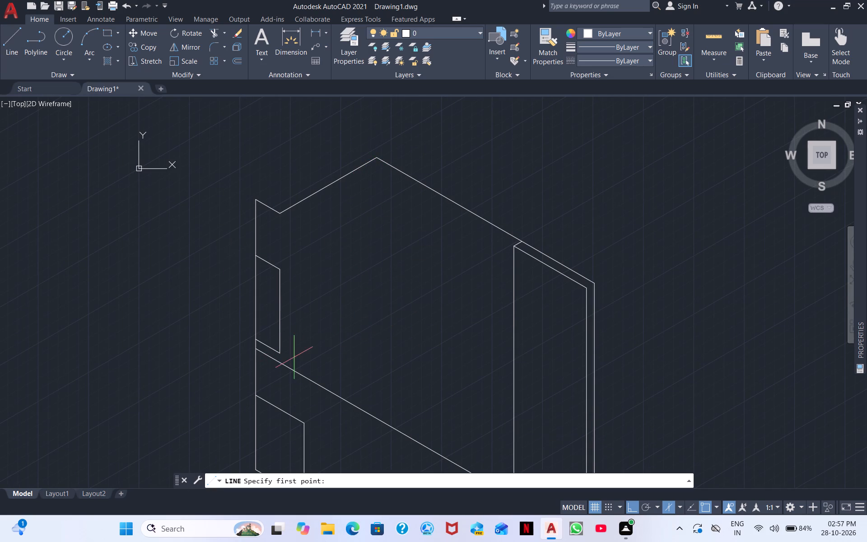
left_click(281, 352)
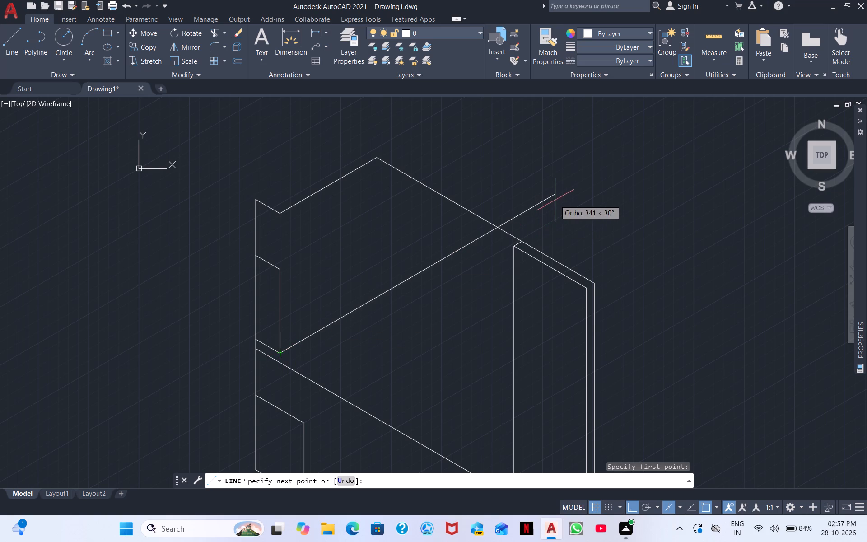
left_click(559, 197)
key("Escape")
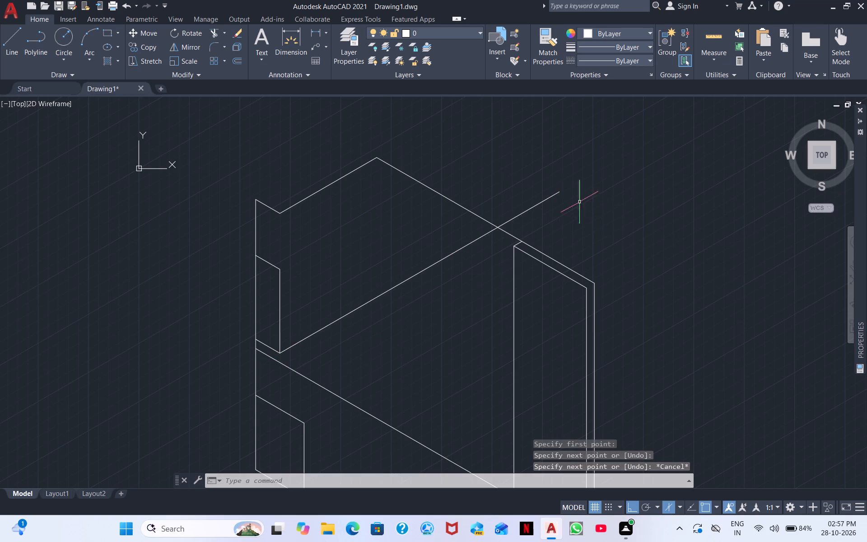
Draw a vertical line about 190 units down from the figure's top apex, crossing the new 30° line, and end it.
right_click(603, 209)
left_click(648, 215)
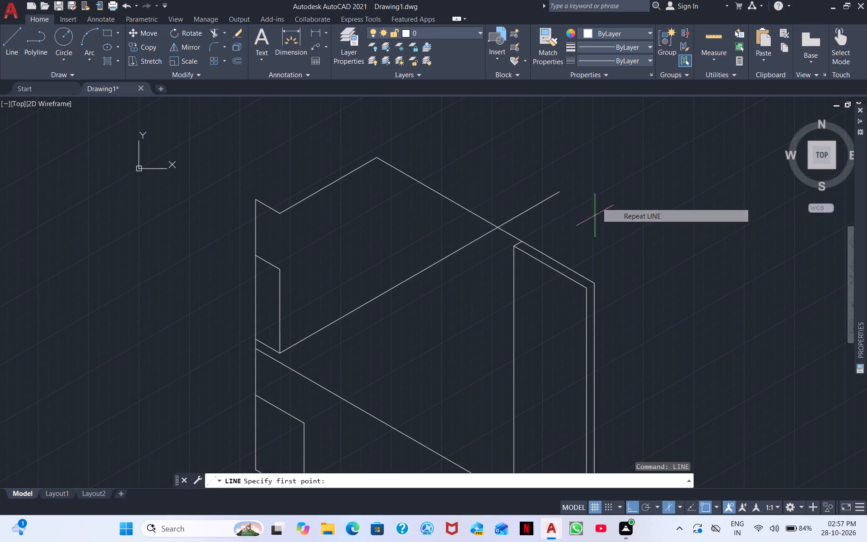
left_click(374, 158)
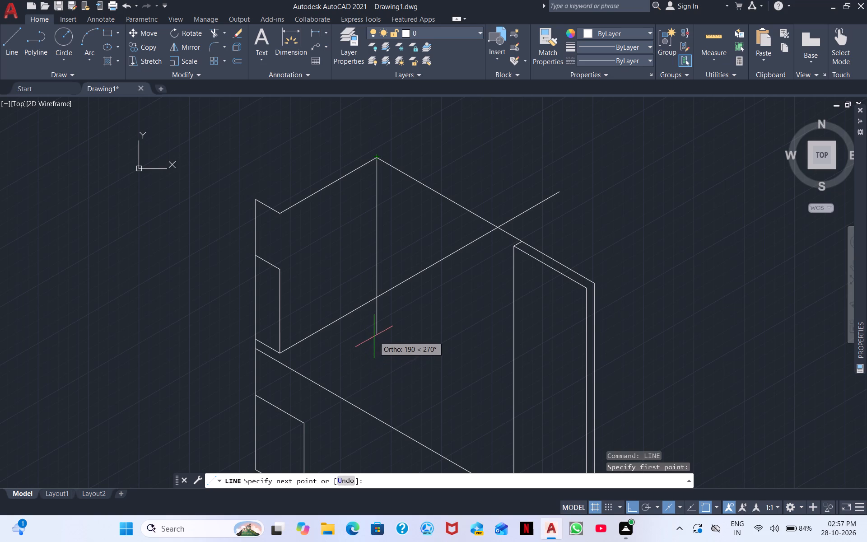
left_click(374, 336)
key("Escape")
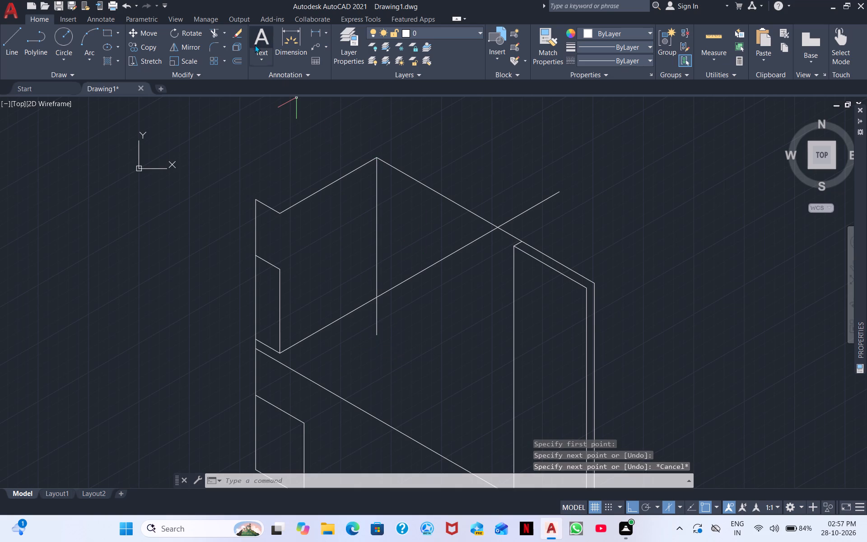
Trim the vertical line below its crossing with the 30° line, and the 30° line's whole extension beyond that crossing.
left_click(215, 36)
left_click_drag(401, 251, 402, 252)
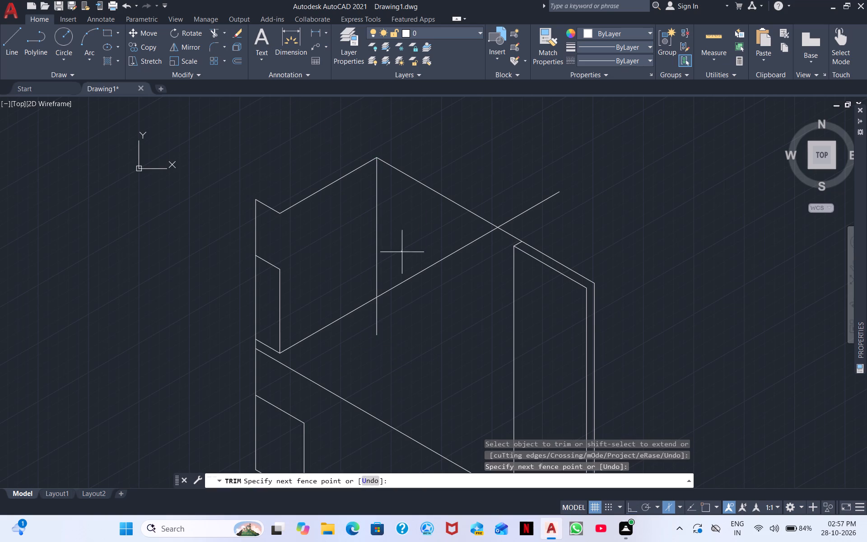
left_click_drag(402, 252, 354, 325)
left_click_drag(522, 201, 531, 212)
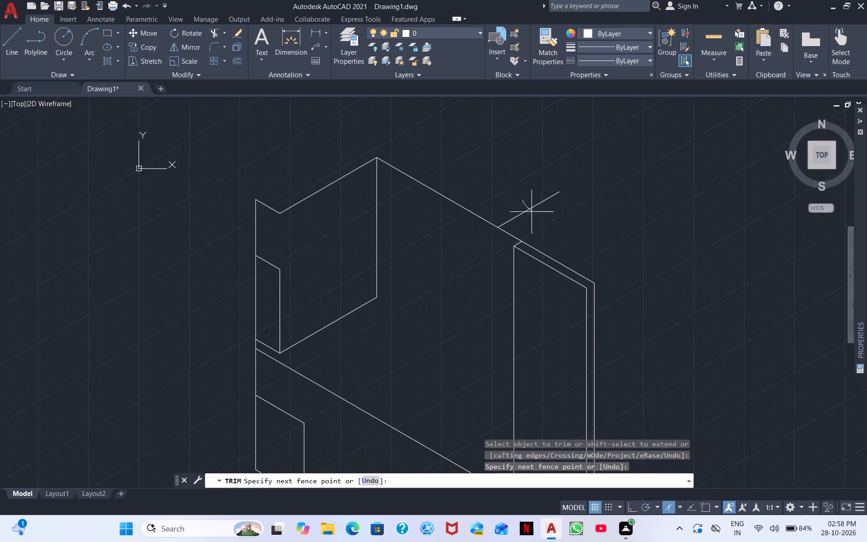
left_click_drag(531, 212, 550, 225)
scroll(301, 266, "up", 1)
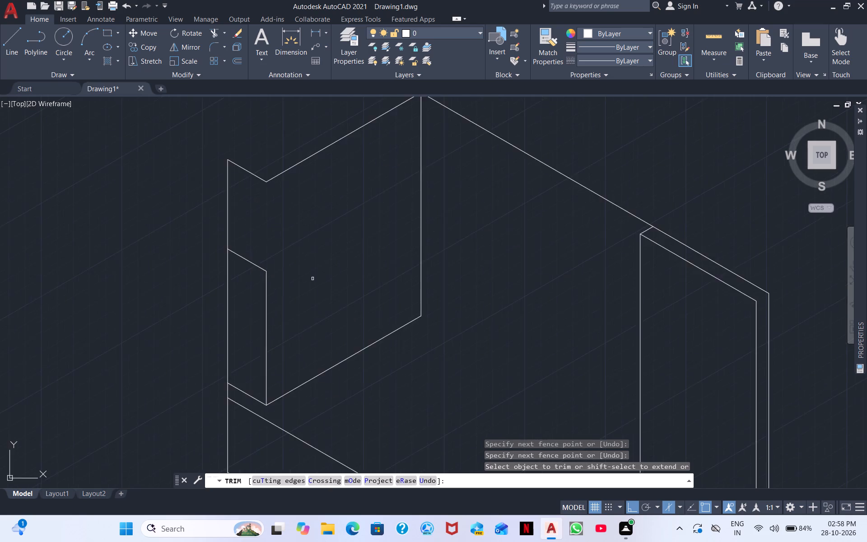
middle_click_drag(314, 279, 317, 155)
scroll(386, 270, "down", 1)
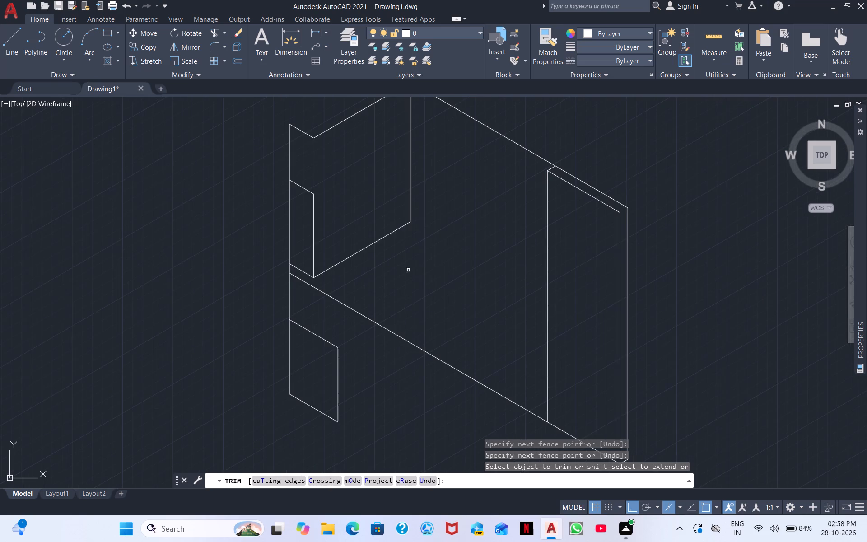
middle_click_drag(447, 270, 394, 234)
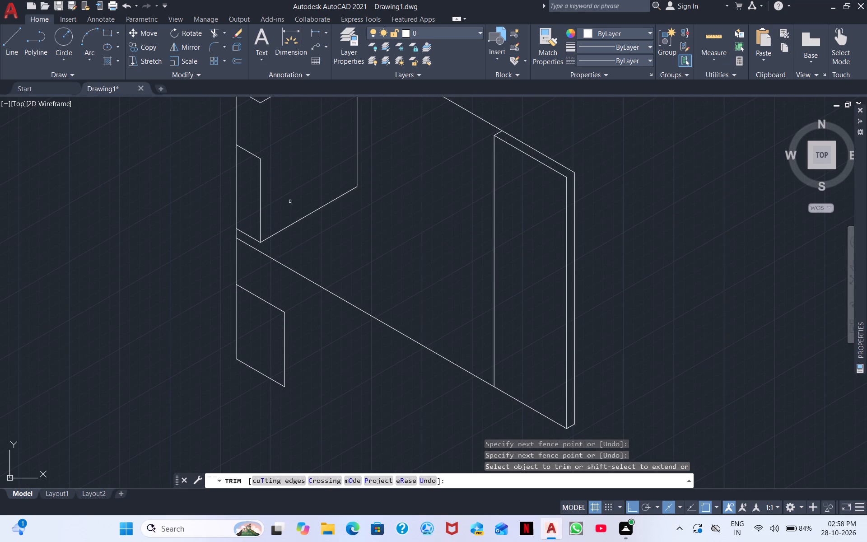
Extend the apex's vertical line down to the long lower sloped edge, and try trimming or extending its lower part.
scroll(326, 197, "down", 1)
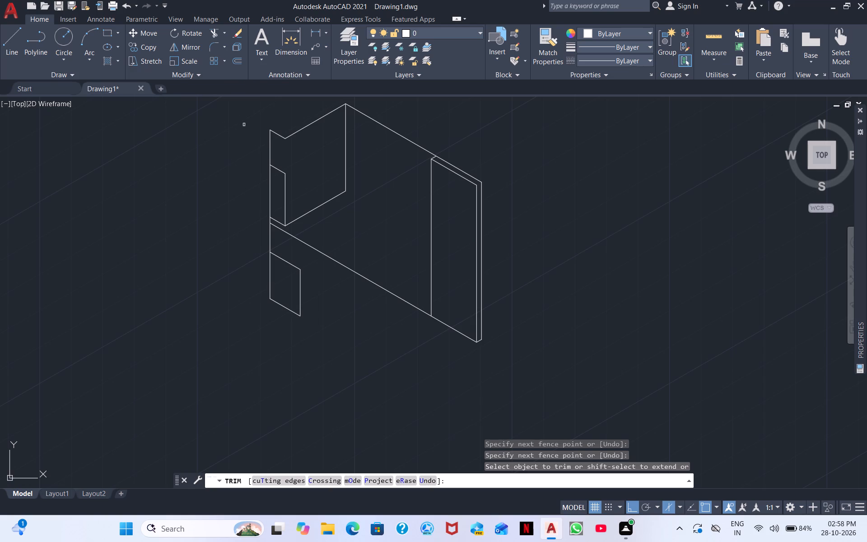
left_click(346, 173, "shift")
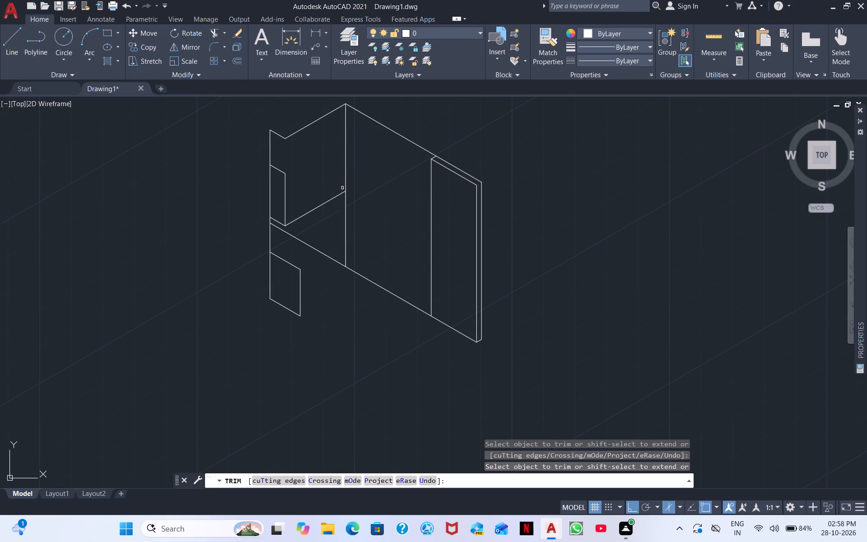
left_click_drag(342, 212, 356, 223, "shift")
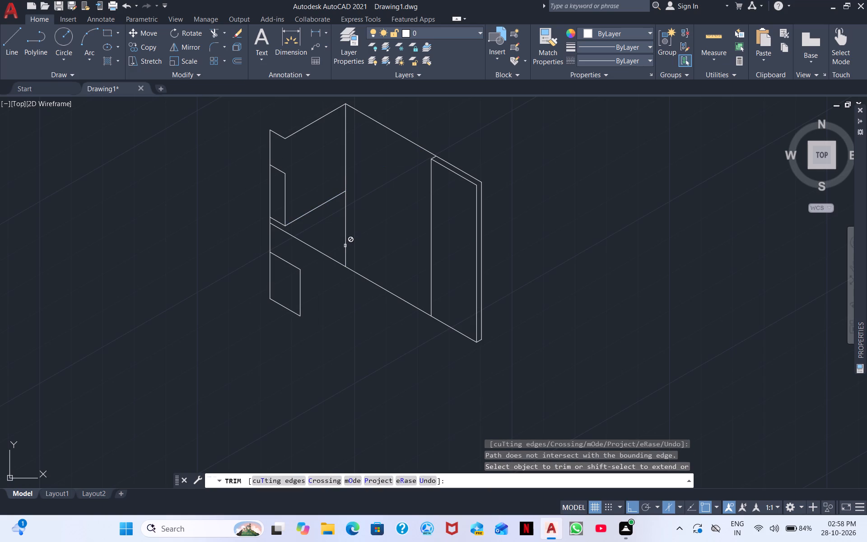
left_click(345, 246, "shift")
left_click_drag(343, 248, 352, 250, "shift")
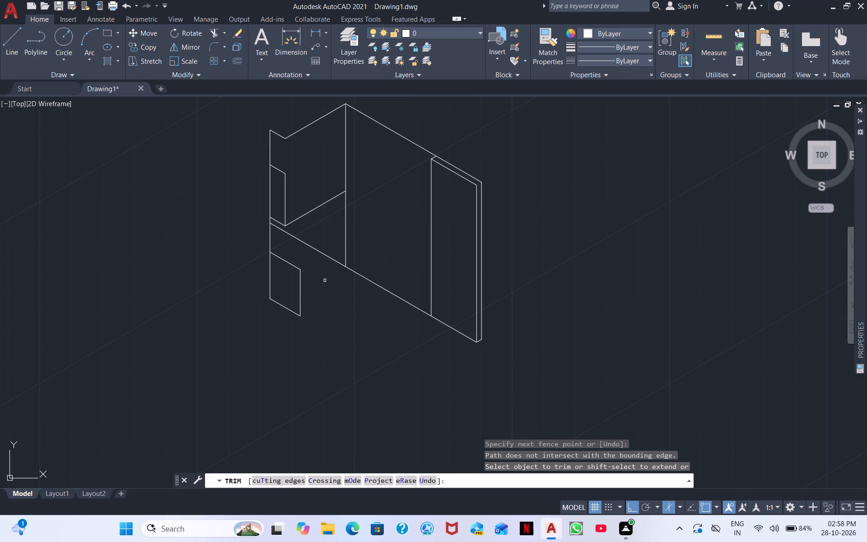
Draw a line at 30° from the lower left block's bottom front corner past the long lower sloped edge, and end it.
left_click(6, 52)
left_click_drag(301, 318, 302, 318)
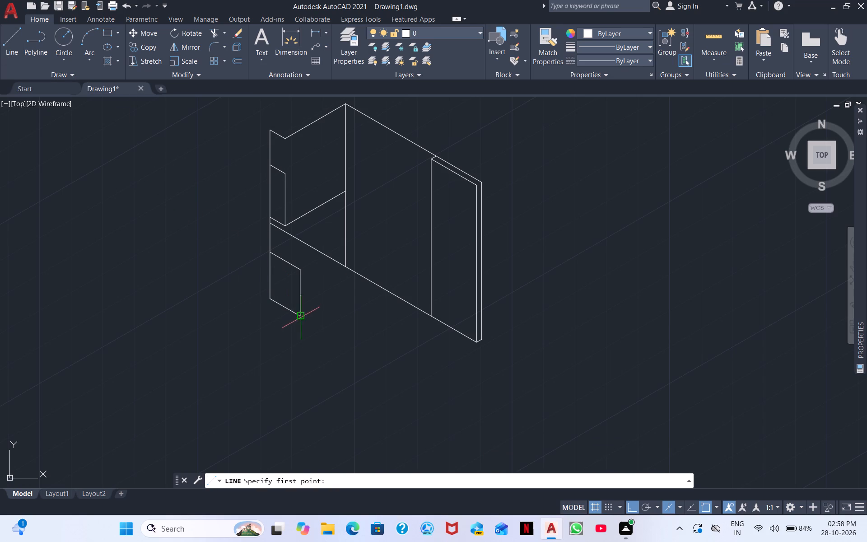
left_click_drag(302, 318, 308, 311)
left_click(415, 235)
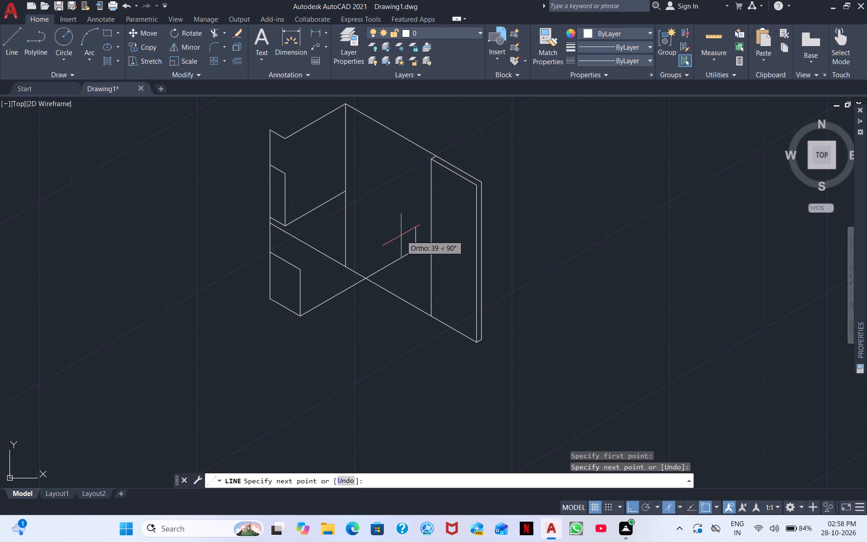
key("Escape")
Extend the apex's vertical line to the new 30° line, trimming that line's middle piece and the sloped edge left of the vertical.
right_click(399, 228)
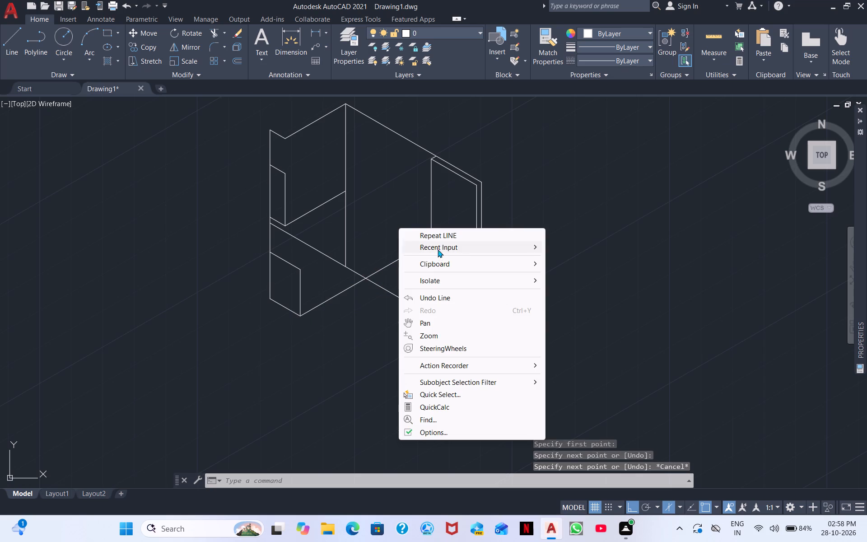
left_click(438, 252)
left_click(573, 257)
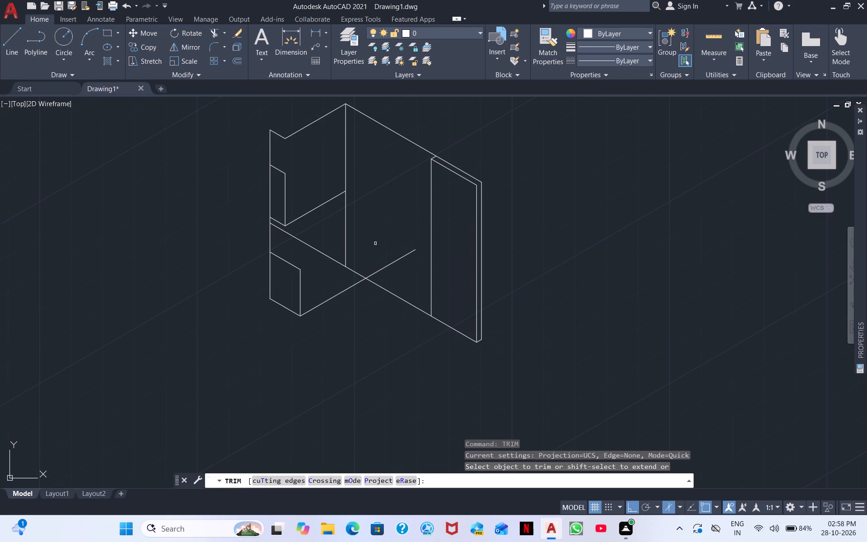
left_click(345, 251, "shift")
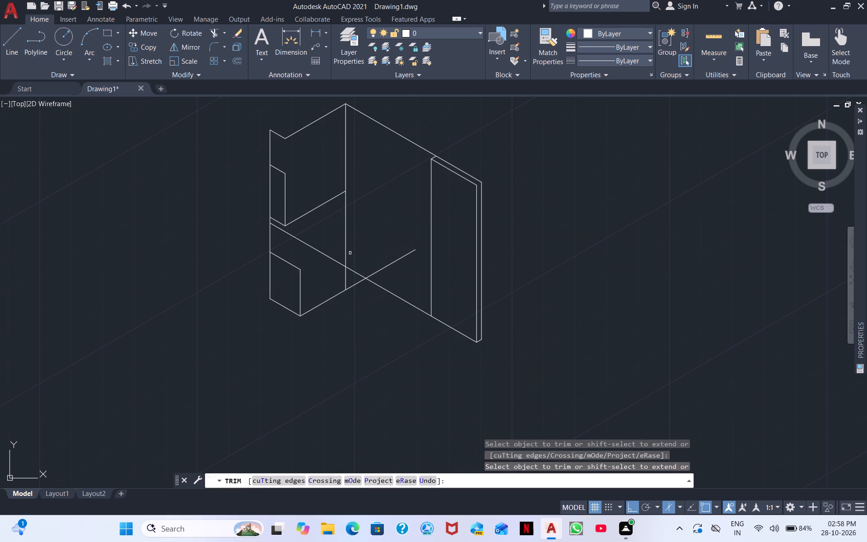
left_click(356, 285)
left_click(330, 257)
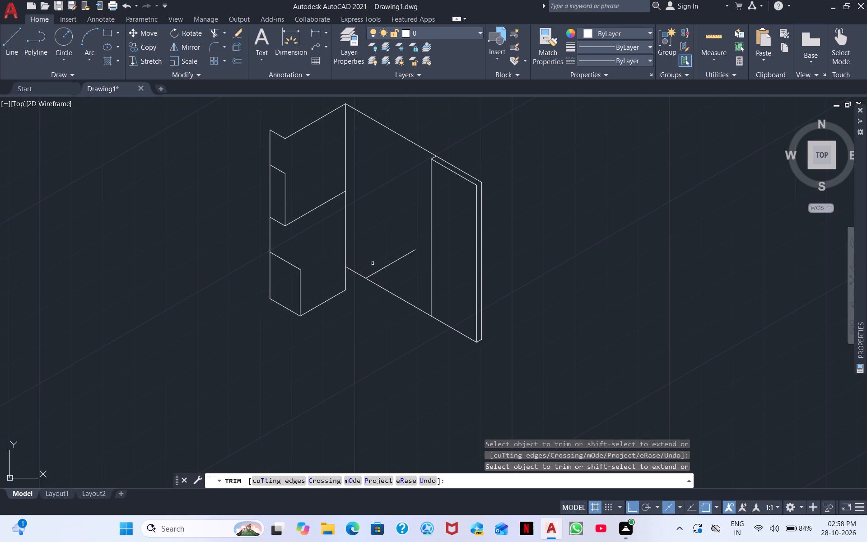
Clean up the lower corner so the bottom 30° edge and the long sloped edge meet at their crossing, removing stubs and overshoot.
scroll(380, 238, "up", 2)
middle_click_drag(300, 254, 292, 266)
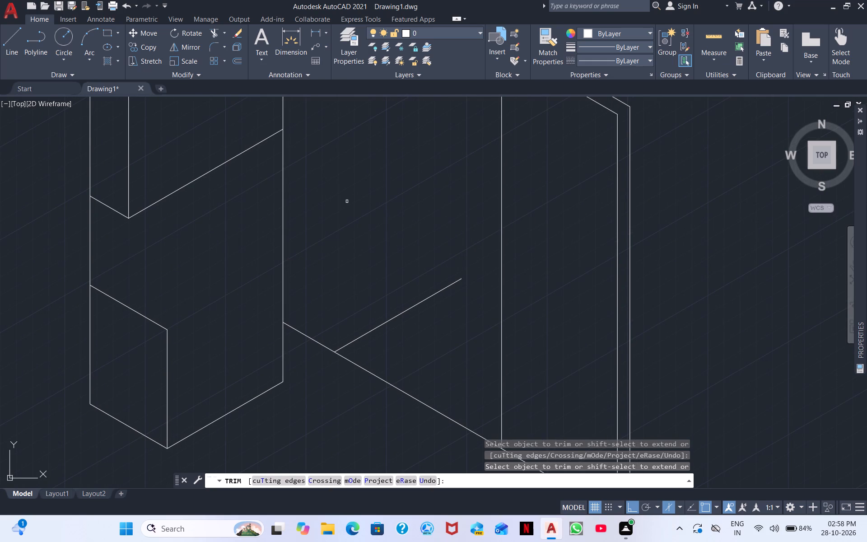
left_click(282, 348)
left_click_drag(323, 344, 315, 348)
left_click_drag(315, 348, 315, 349)
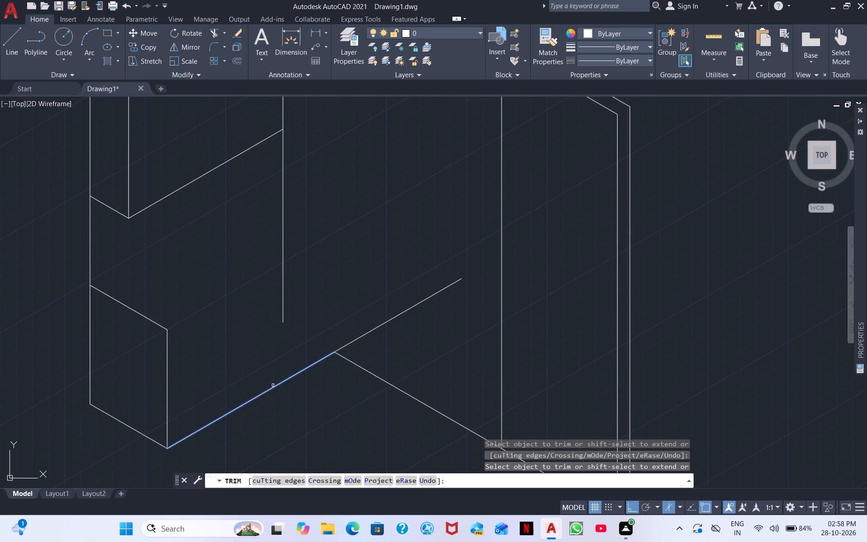
left_click(273, 385, "shift")
left_click_drag(366, 335, 387, 356)
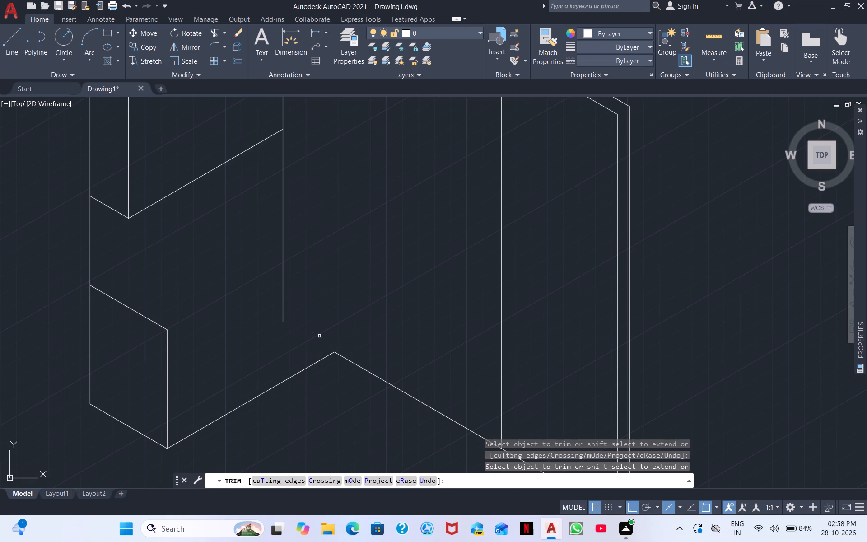
Trim the apex's vertical line below its junction with the recess's 30° edge.
scroll(311, 309, "down", 2)
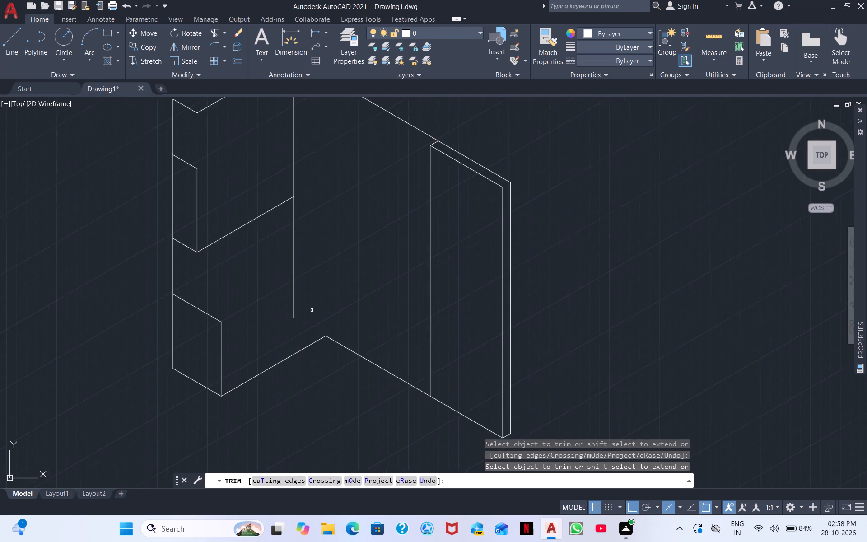
left_click_drag(298, 308, 289, 314)
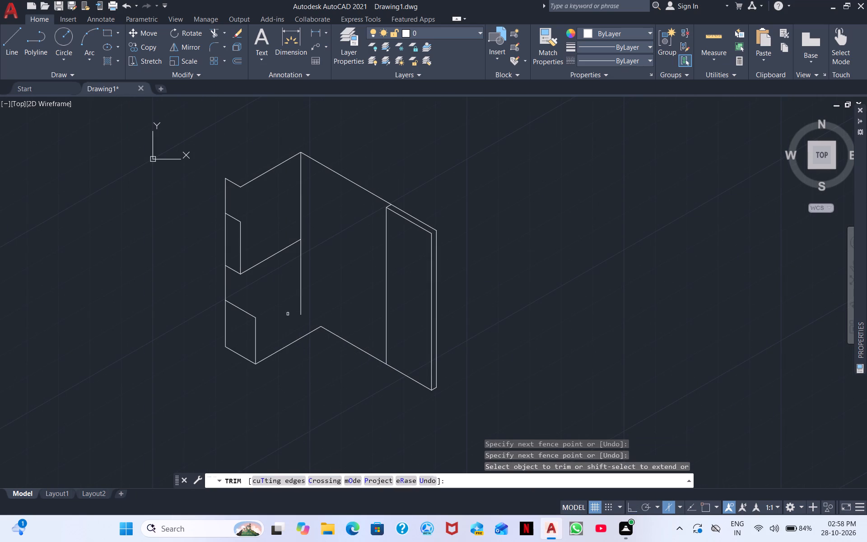
left_click(300, 295)
Draw a left-isoplane line at 330° from the apex vertical's lower end past the right face's inner vertical edge, and end it.
scroll(327, 240, "up", 2)
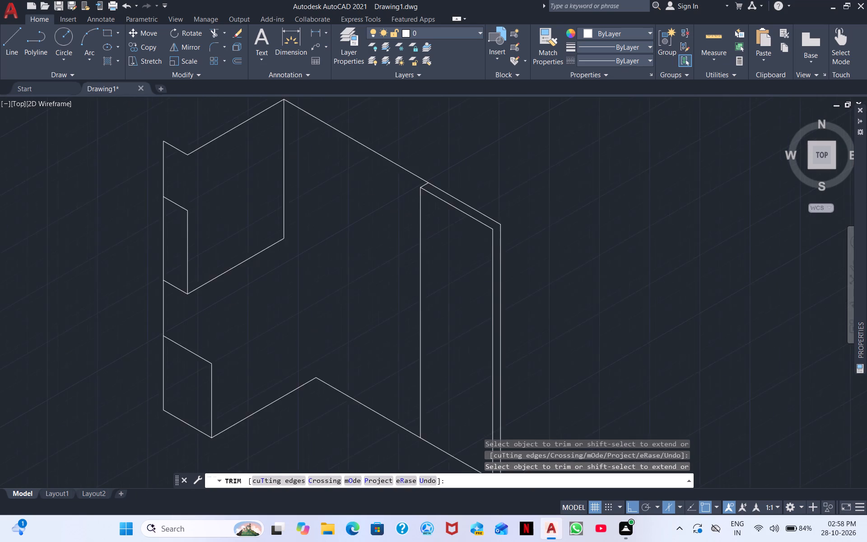
scroll(316, 246, "down", 2)
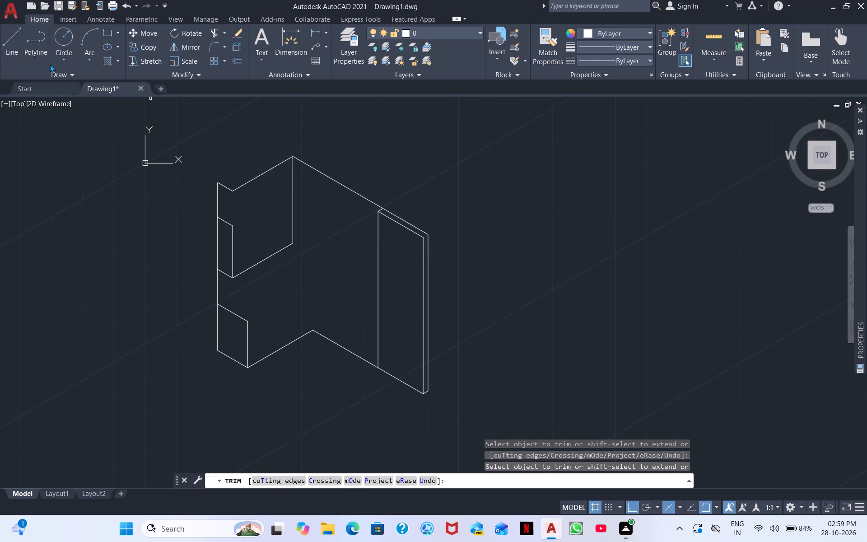
left_click(8, 39)
left_click(290, 243)
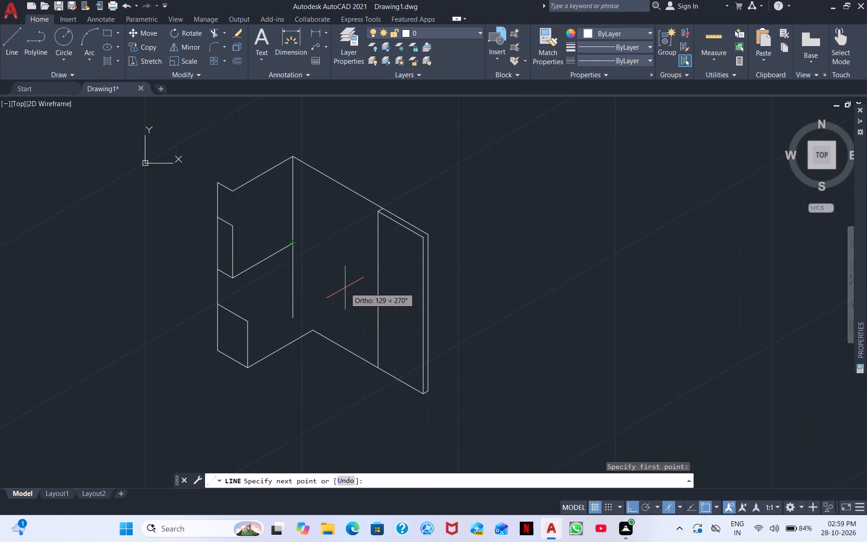
key("F5")
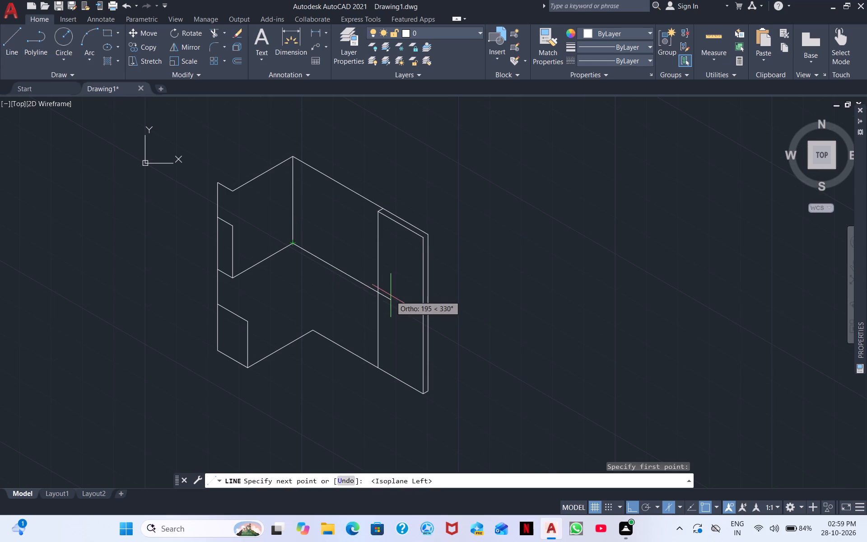
scroll(391, 295, "up", 2)
left_click(383, 301)
key("Escape")
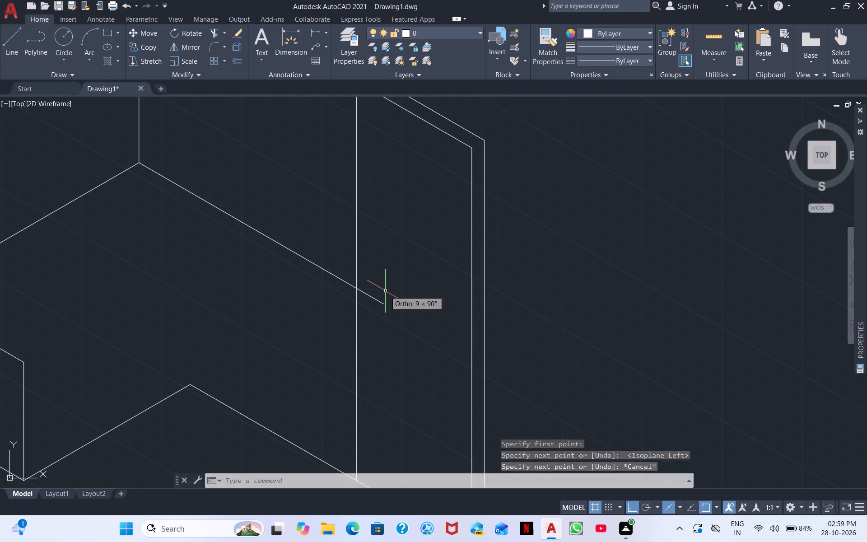
Trim the new 330° line beyond the right face's inner vertical edge, and end the trimming.
left_click(211, 28)
left_click_drag(379, 282, 380, 296)
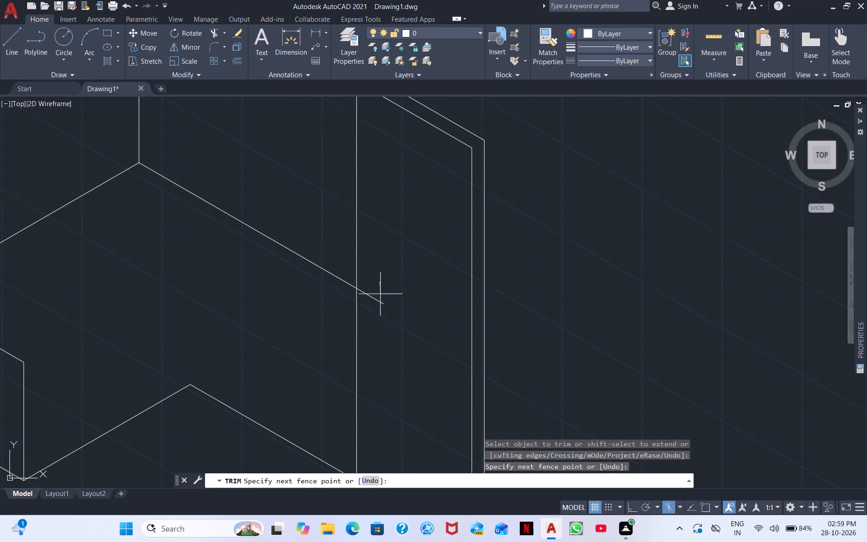
left_click_drag(380, 296, 381, 355)
right_click(231, 304)
left_click(268, 314)
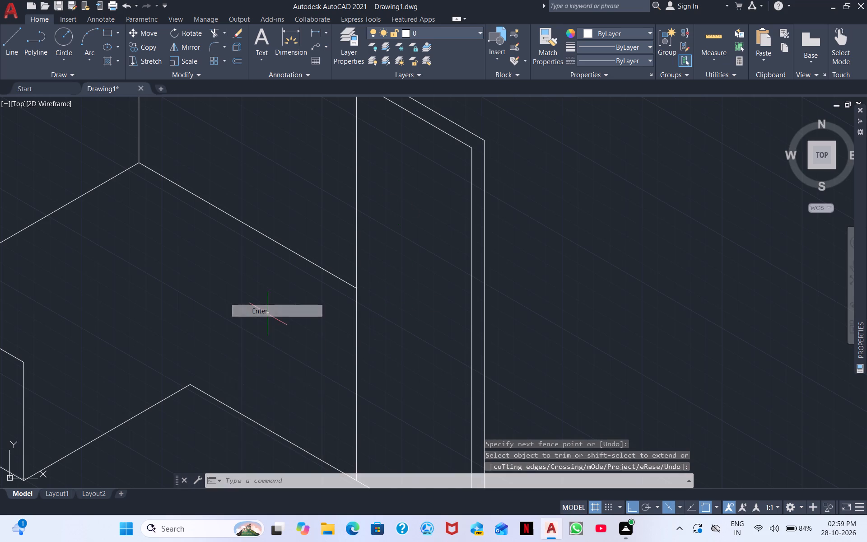
Draw a vertical line from the left recess's upper inner corner up to the top notch's lower corner, and end it.
scroll(268, 313, "down", 2)
middle_click_drag(233, 303, 333, 278)
scroll(280, 250, "up", 1)
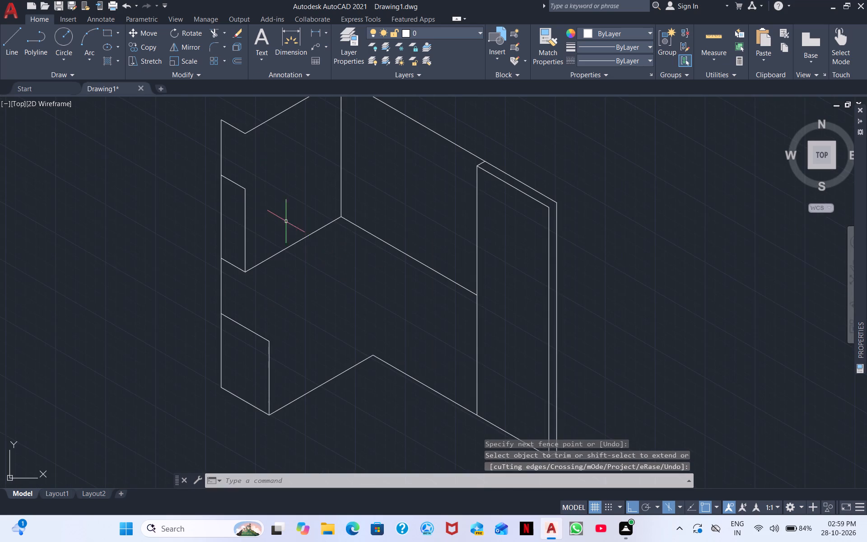
scroll(263, 207, "up", 2)
middle_click_drag(88, 178, 201, 334)
middle_click_drag(122, 246, 122, 291)
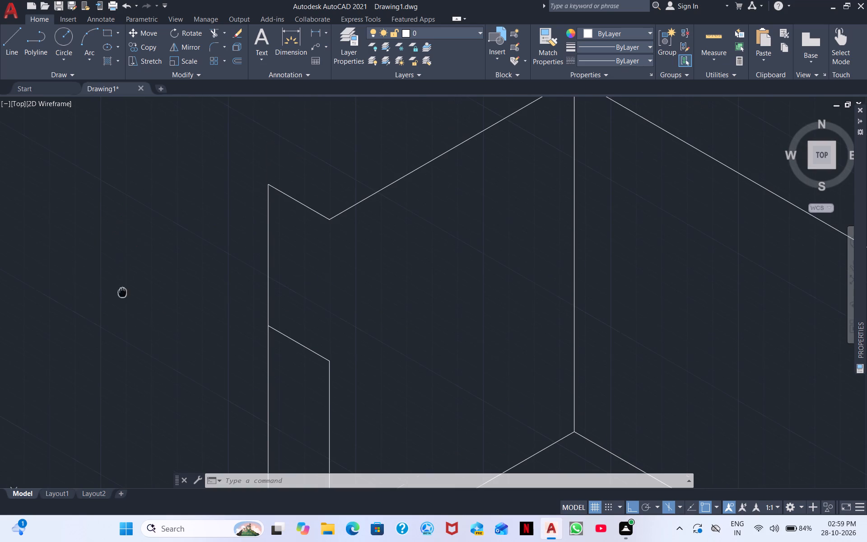
middle_click_drag(122, 291, 122, 292)
left_click(8, 46)
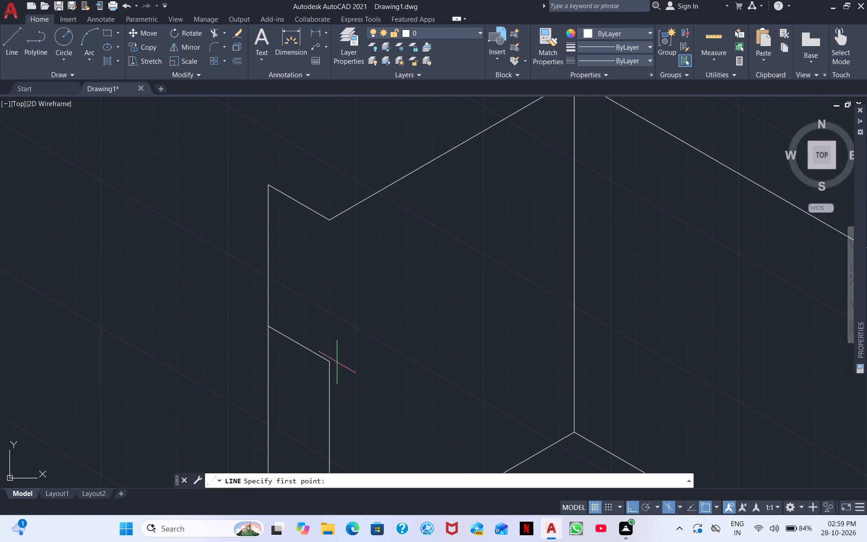
left_click(329, 364)
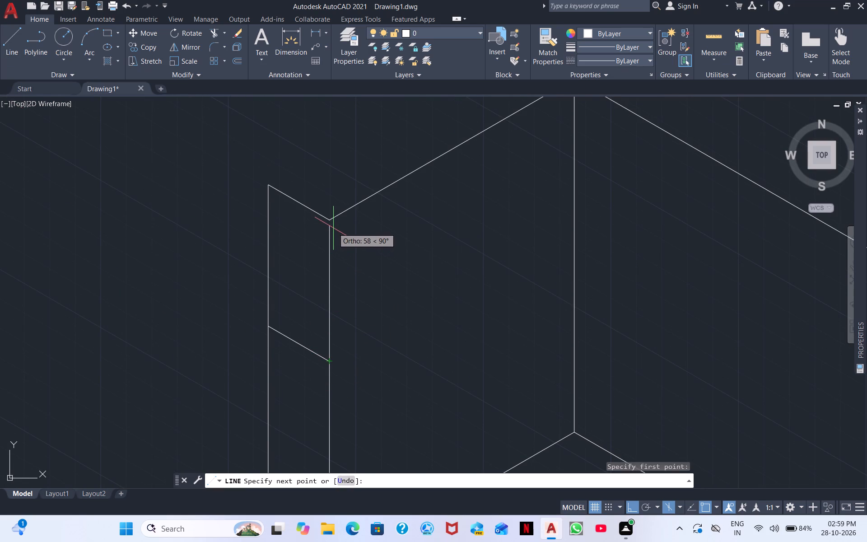
left_click(331, 223)
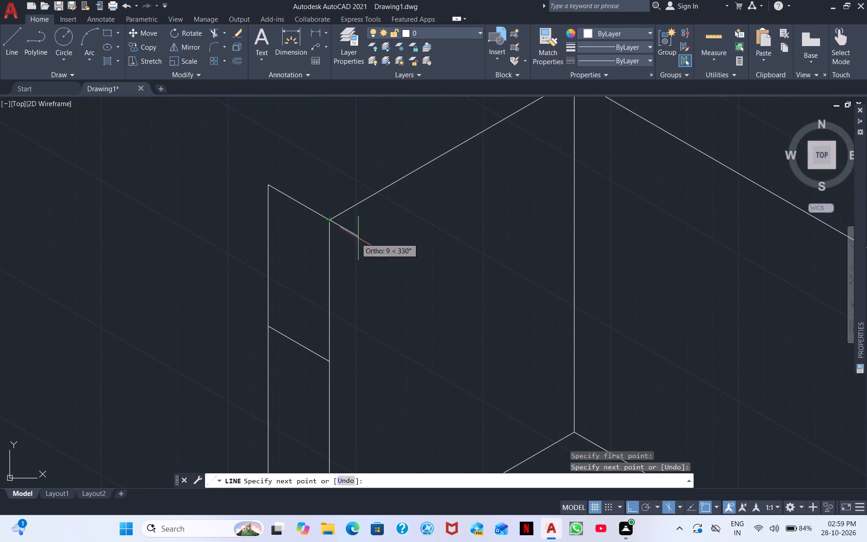
right_click(455, 251)
left_click(492, 257)
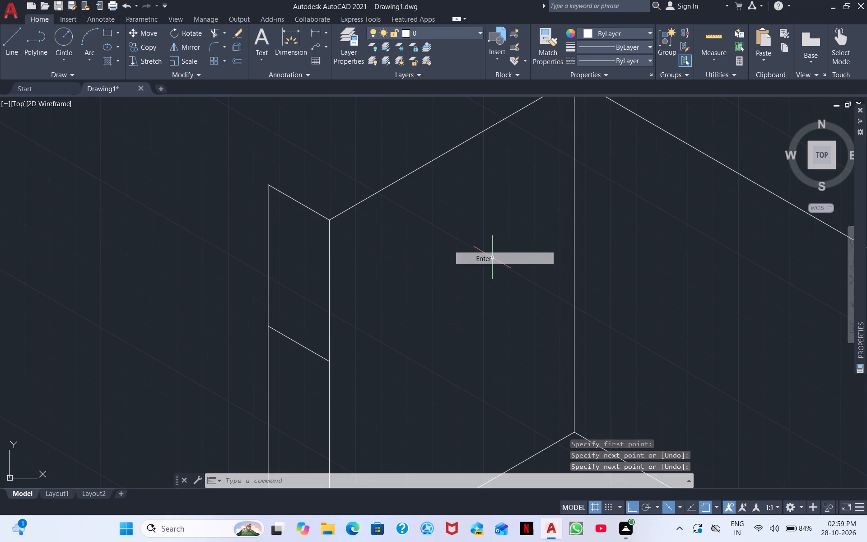
In the top isoplane, draw a 30° line from the left face's upper outer corner and a 330° line joining it to the apex.
right_click(466, 283)
left_click(506, 286)
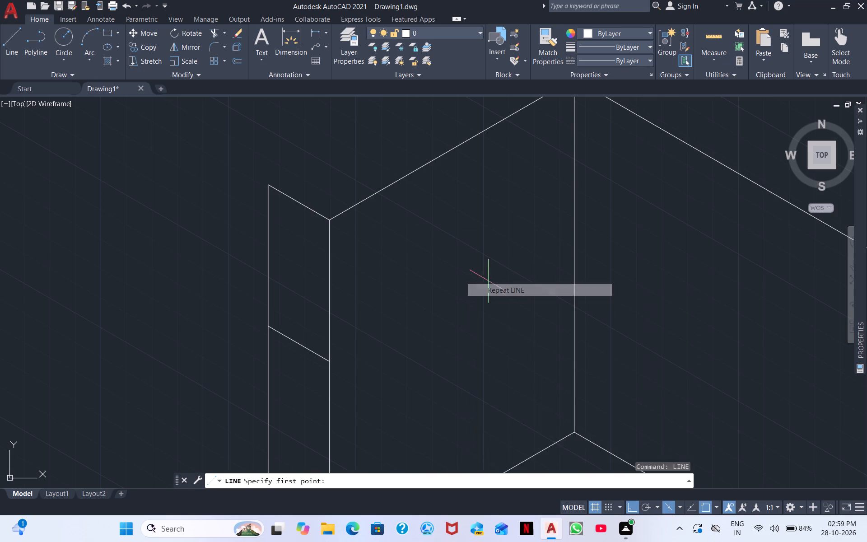
scroll(487, 273, "down", 1)
middle_click_drag(463, 290, 394, 369)
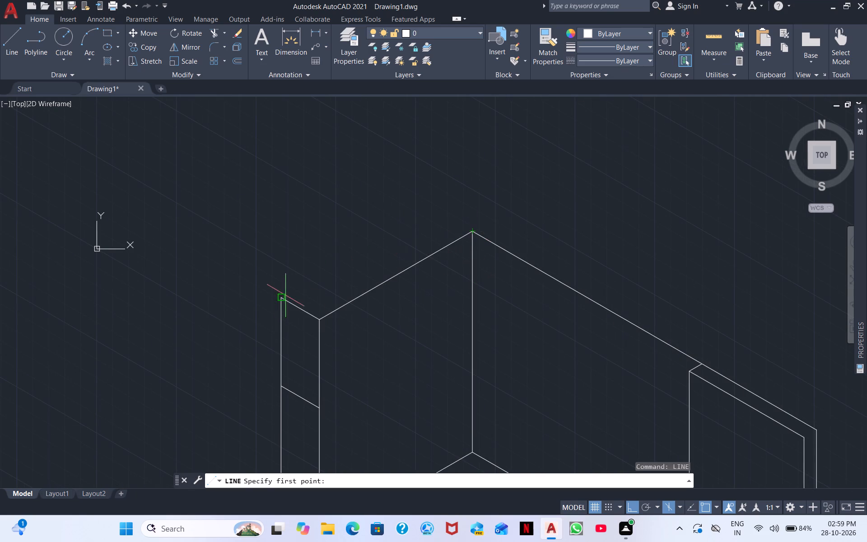
left_click(282, 296)
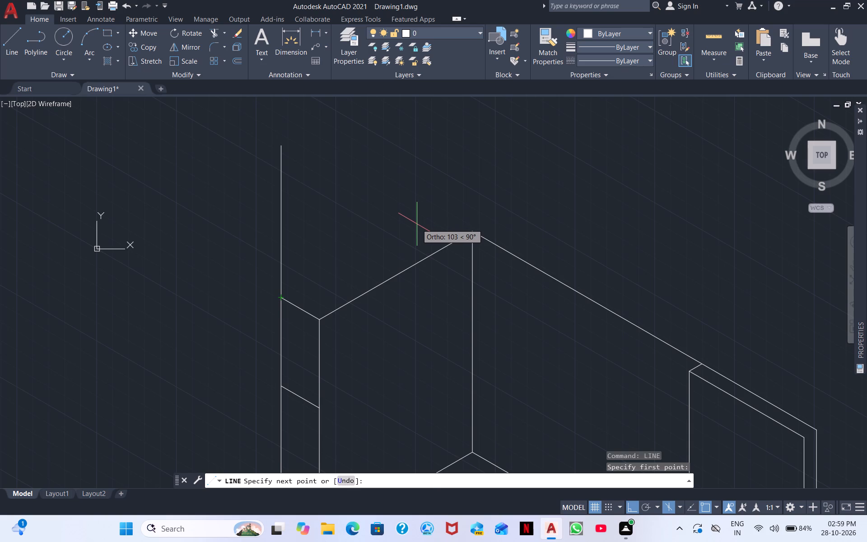
key("F5")
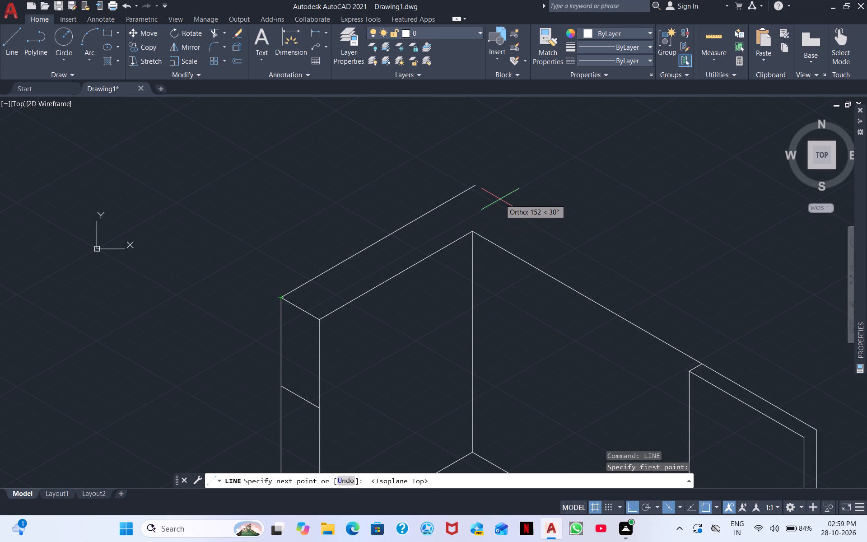
left_click(437, 210)
left_click(467, 231)
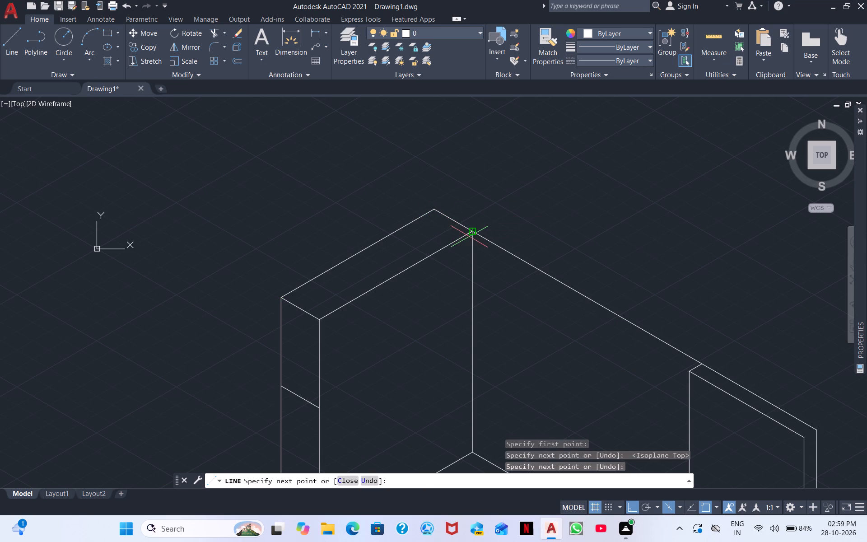
key("Escape")
Draw a short 30° line from the new top back corner, continued by a 330° line about 302 long past the right face, and end it.
scroll(501, 220, "down", 2)
middle_click_drag(570, 218, 390, 192)
right_click(590, 231)
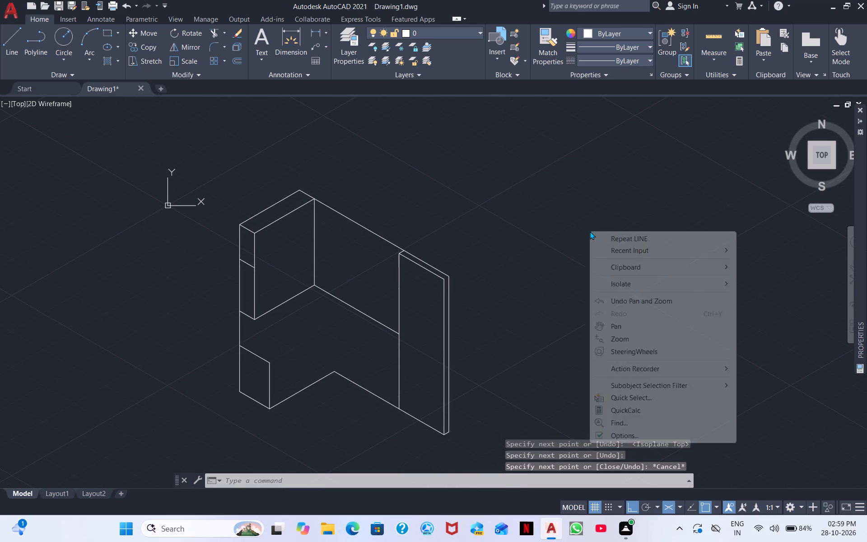
left_click(612, 238)
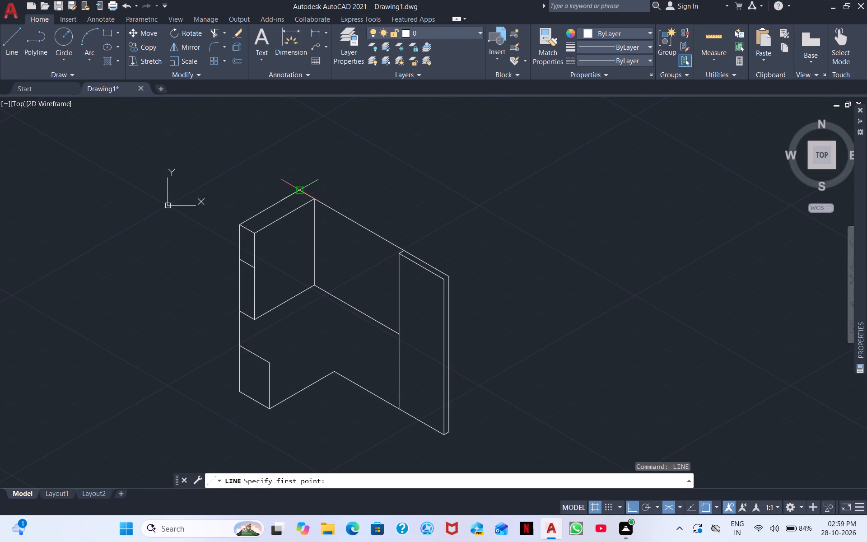
left_click(297, 188)
left_click(315, 178)
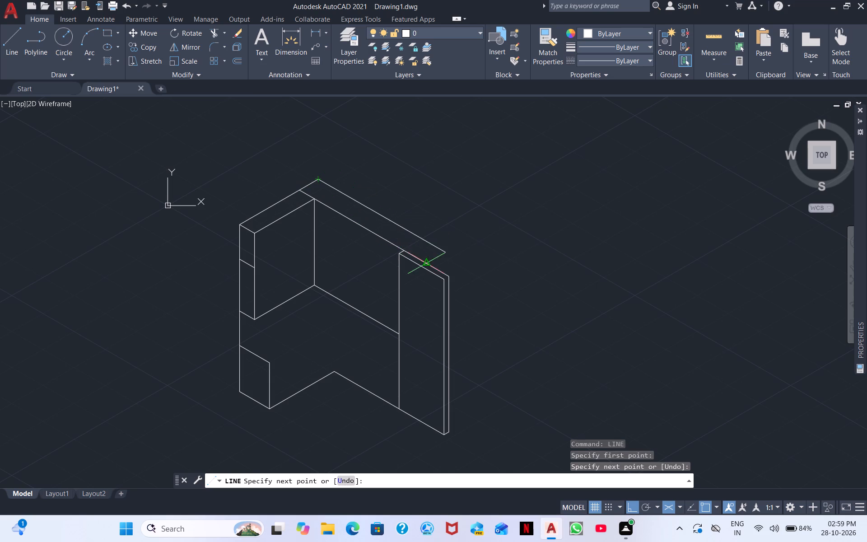
scroll(450, 276, "up", 3)
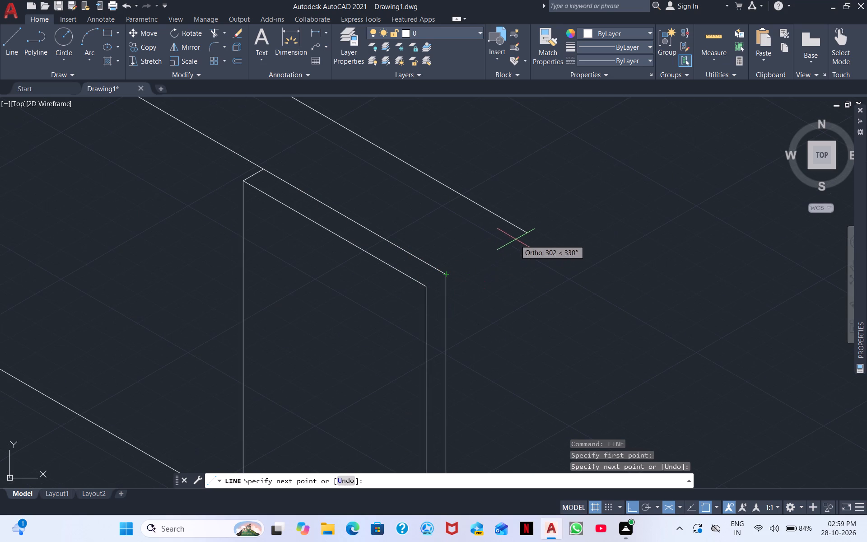
left_click(519, 237)
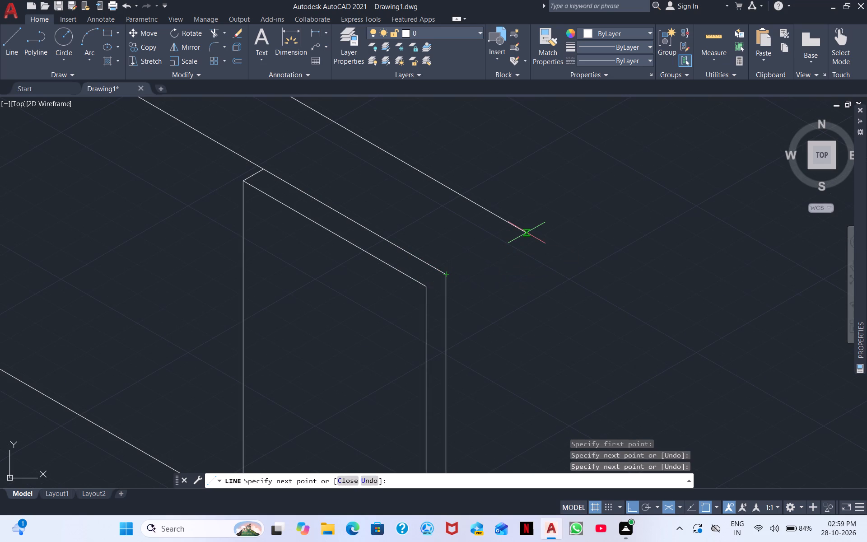
key("Escape")
Draw a 30° line from the right face's upper outer corner across the new long back edge, and end it.
right_click(599, 247)
left_click(643, 257)
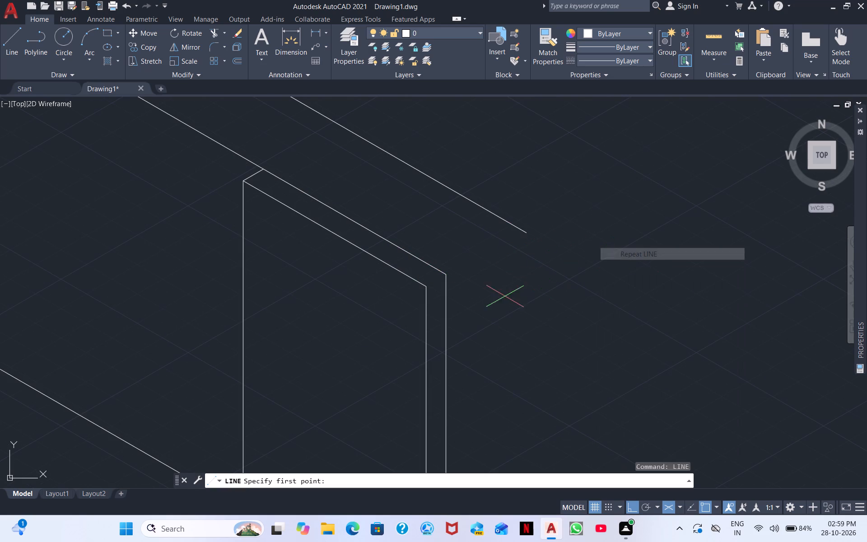
left_click(449, 276)
left_click(567, 198)
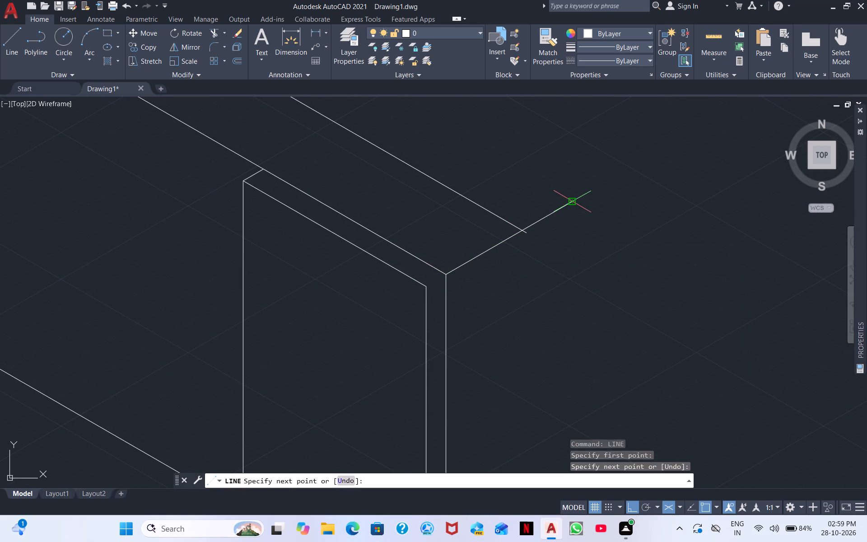
key("Escape")
Trim both overhanging ends where the 30° line crosses the long back edge, and end the trimming.
scroll(589, 254, "down", 1)
scroll(551, 272, "up", 1)
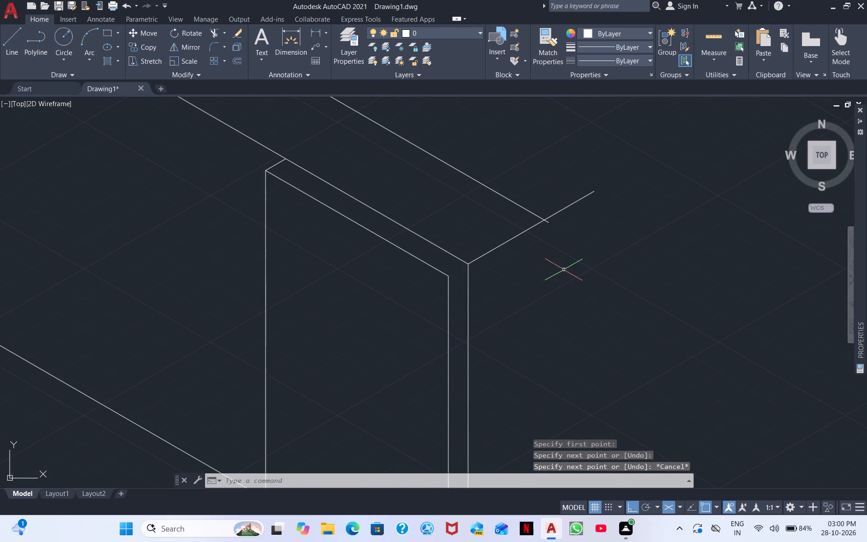
scroll(564, 269, "up", 1)
left_click(215, 38)
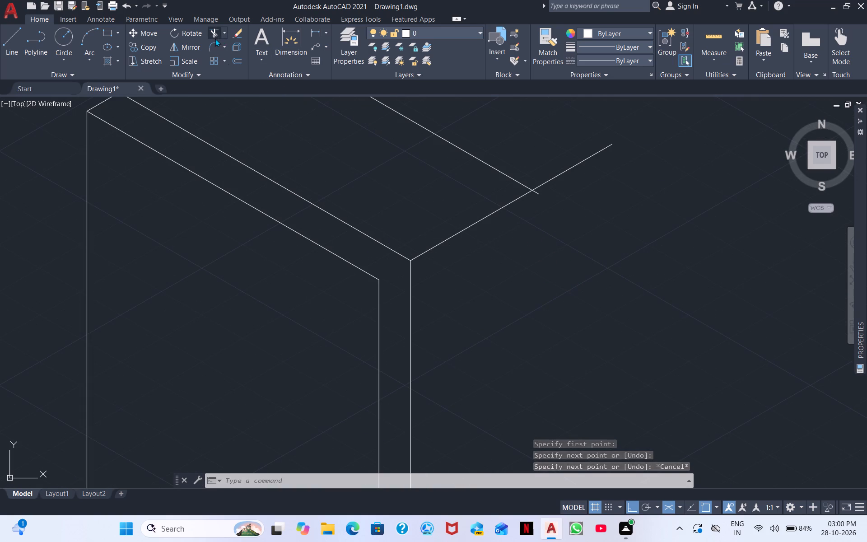
left_click(541, 194)
left_click_drag(547, 176, 558, 220)
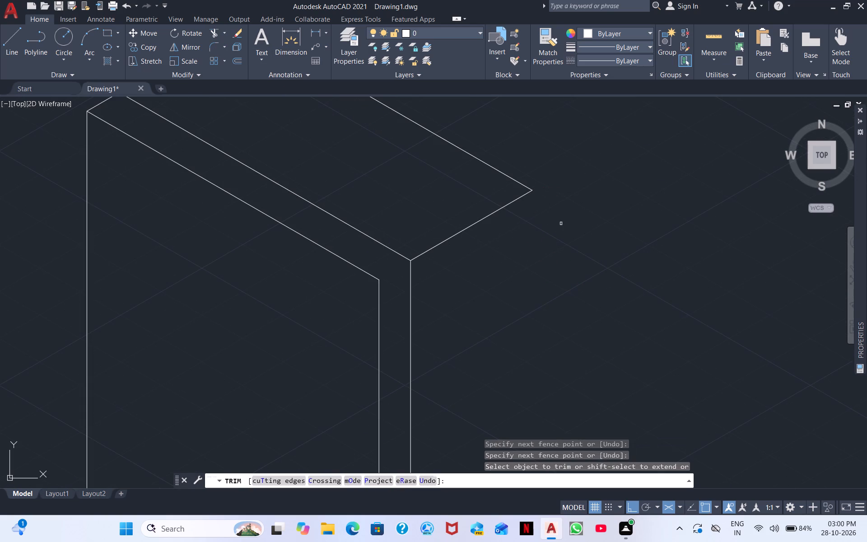
right_click(558, 224)
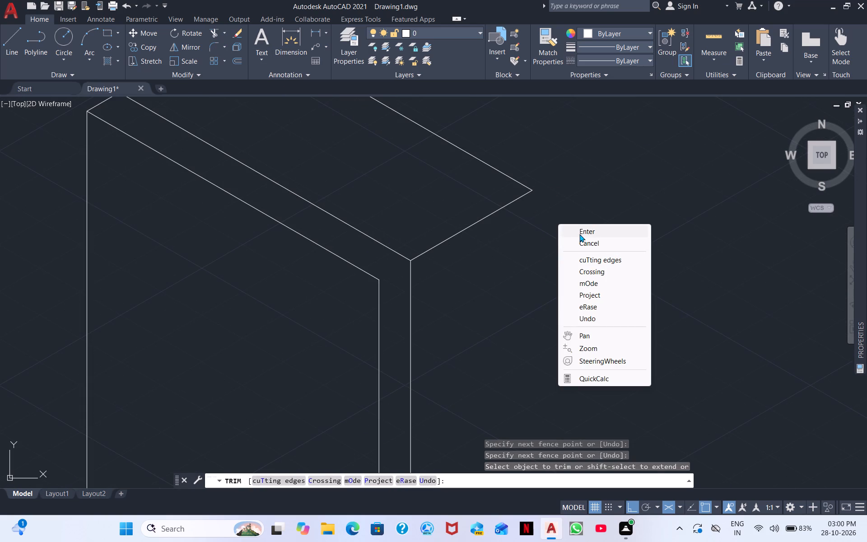
left_click(582, 234)
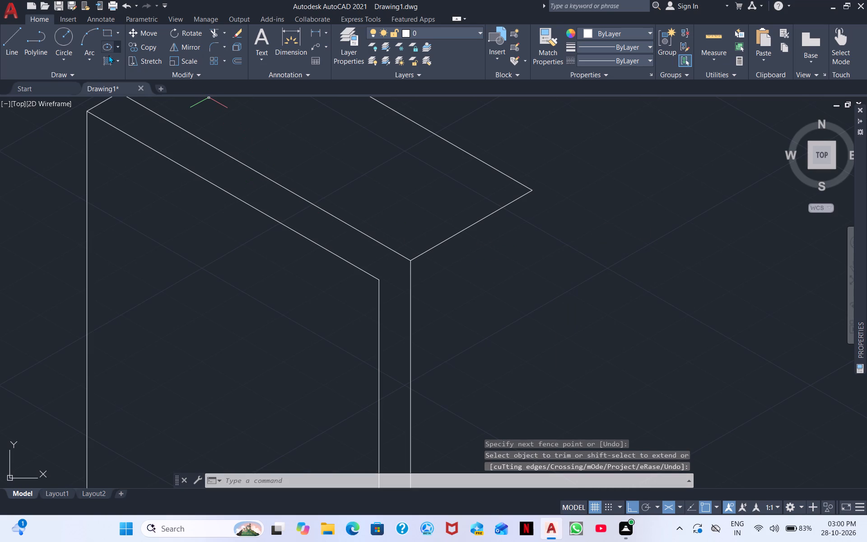
In the right isoplane, draw a vertical line down from the trimmed back corner to below the figure's lowest corner, and end it.
left_click(6, 48)
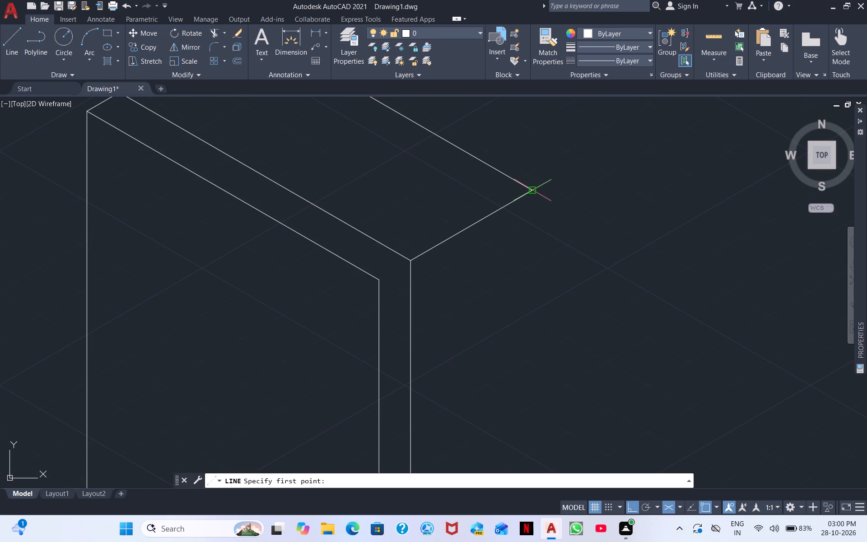
left_click(531, 192)
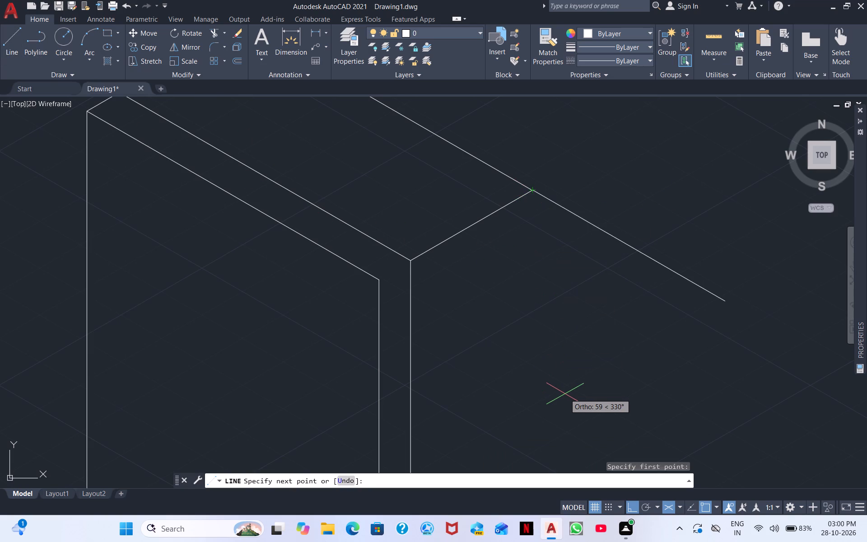
key("F5")
scroll(564, 422, "down", 1)
middle_click_drag(563, 373, 506, 208)
scroll(499, 223, "down", 2)
middle_click_drag(505, 336, 447, 191)
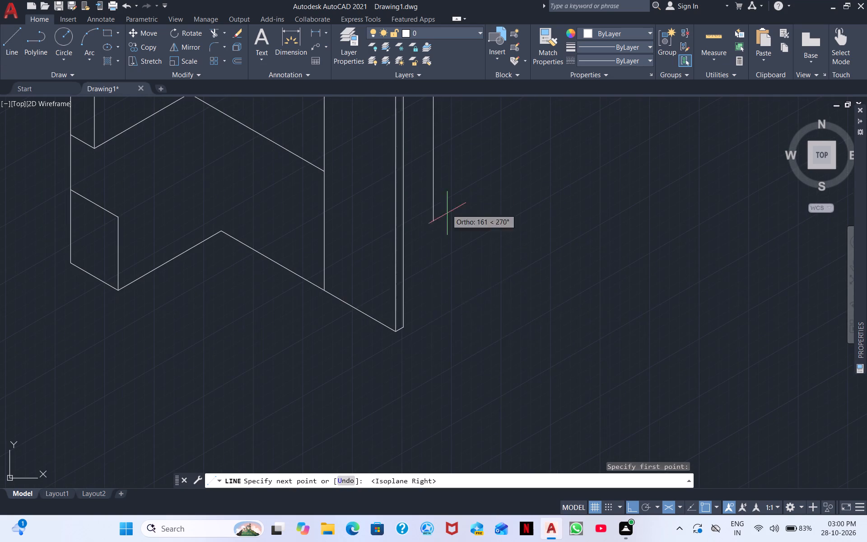
left_click(430, 346)
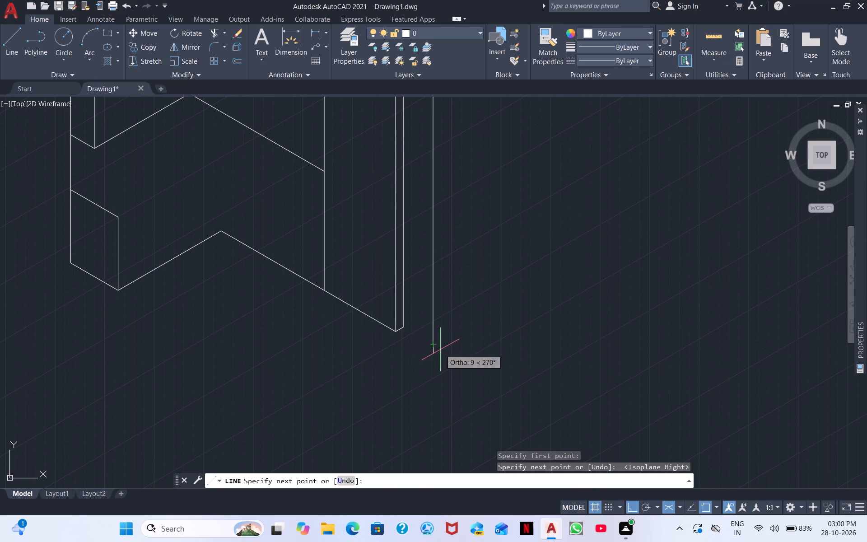
key("Escape")
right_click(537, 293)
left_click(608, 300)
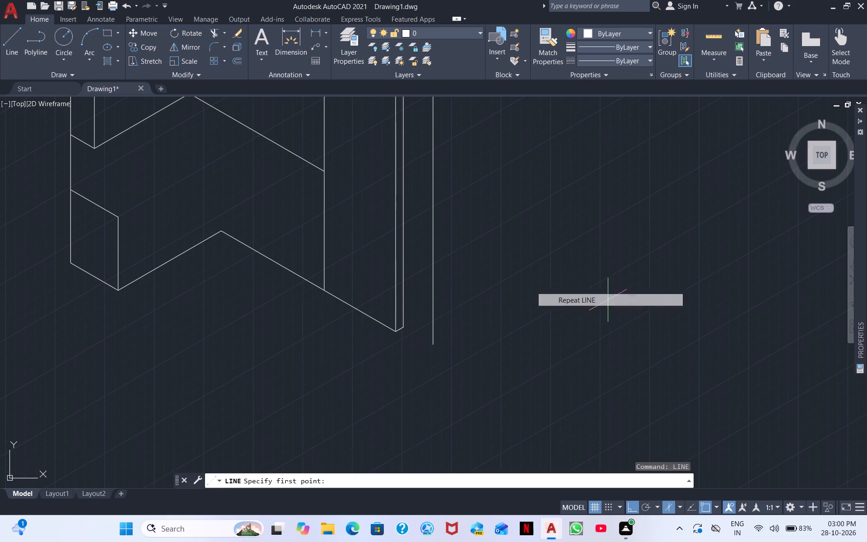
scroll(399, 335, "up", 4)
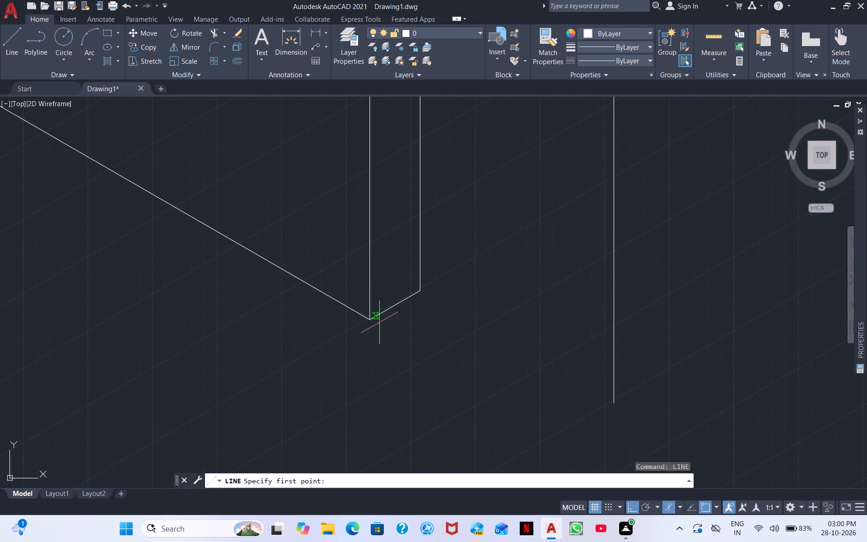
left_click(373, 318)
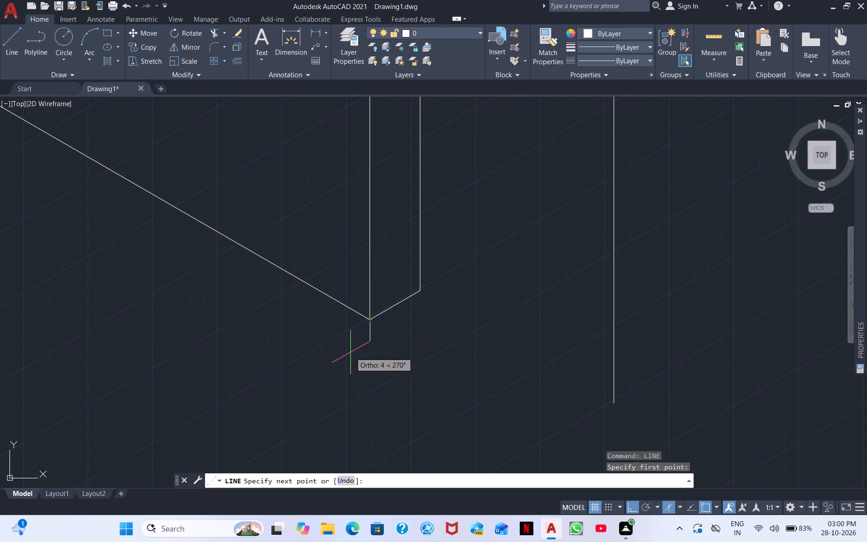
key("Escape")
Draw a 30° line from the lower end of the right face's outer vertical edge across the new back vertical, and end it.
right_click(445, 298)
left_click(504, 303)
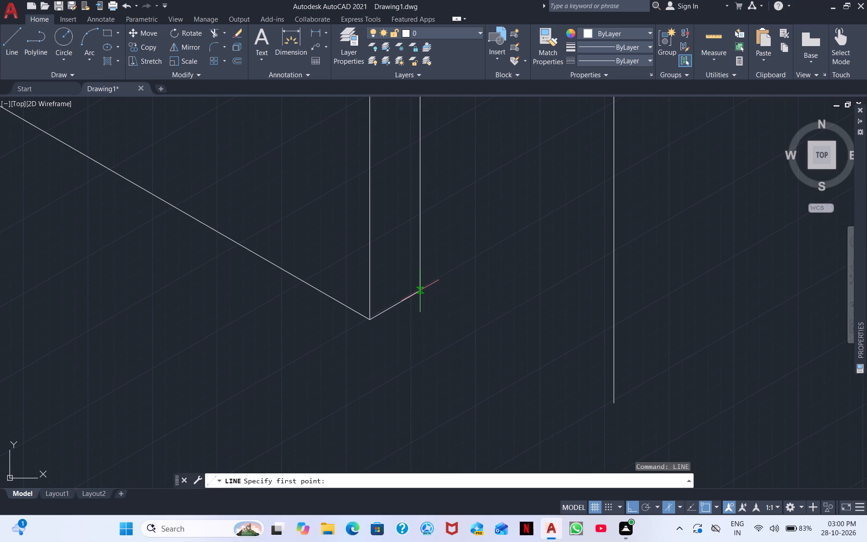
left_click(417, 289)
left_click(715, 151)
key("Escape")
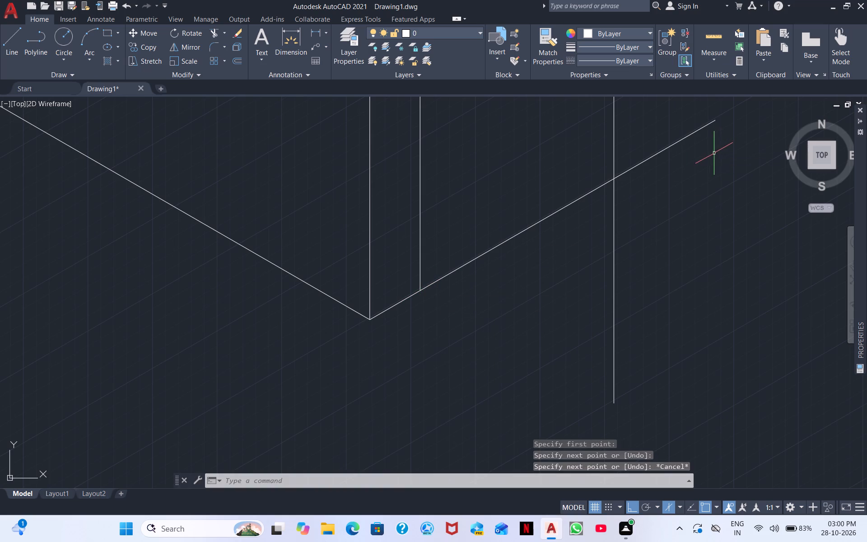
Trim both overhanging ends where the lower 30° line crosses the new back vertical.
left_click(216, 33)
left_click_drag(632, 141, 550, 299)
scroll(561, 283, "down", 2)
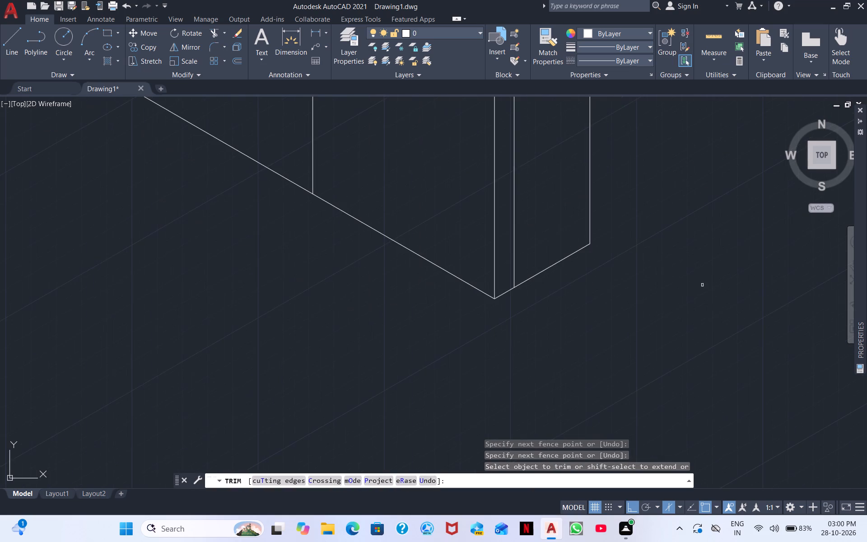
scroll(704, 284, "down", 3)
middle_click_drag(704, 284, 704, 290)
scroll(528, 172, "up", 2)
scroll(528, 173, "down", 1)
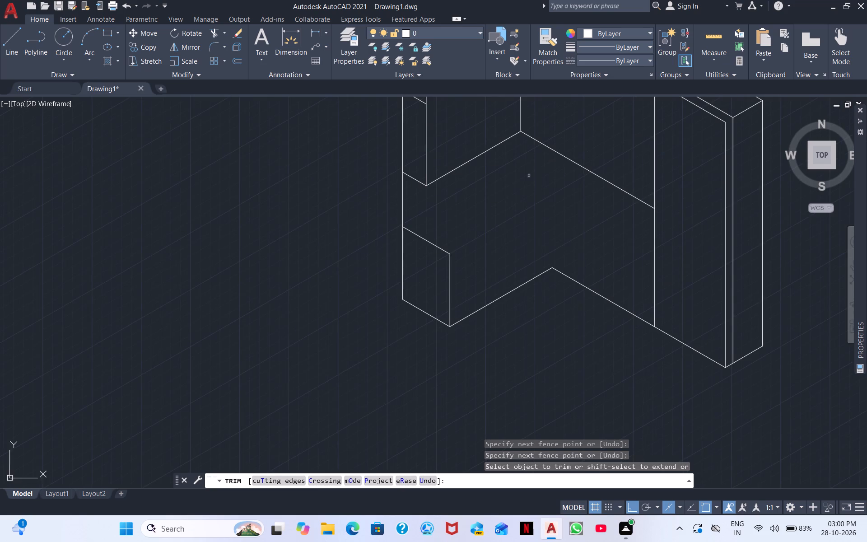
scroll(529, 176, "down", 1)
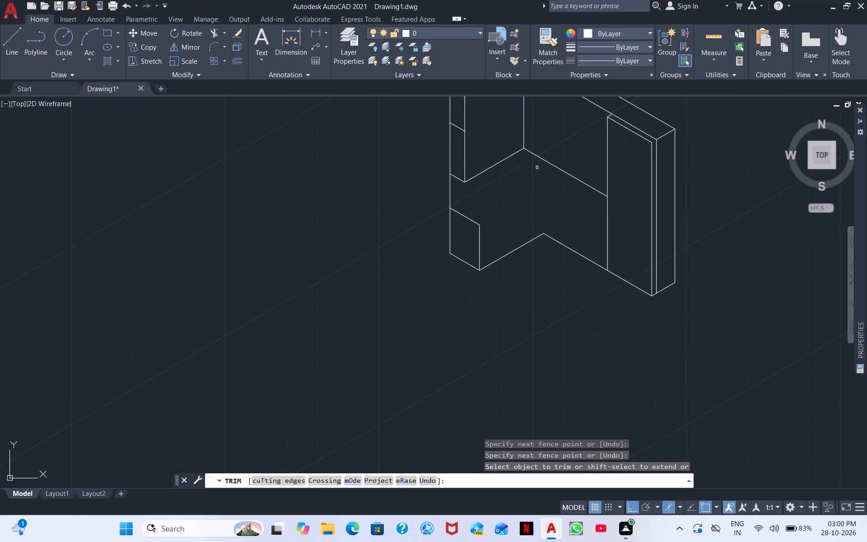
middle_click_drag(530, 196, 513, 297)
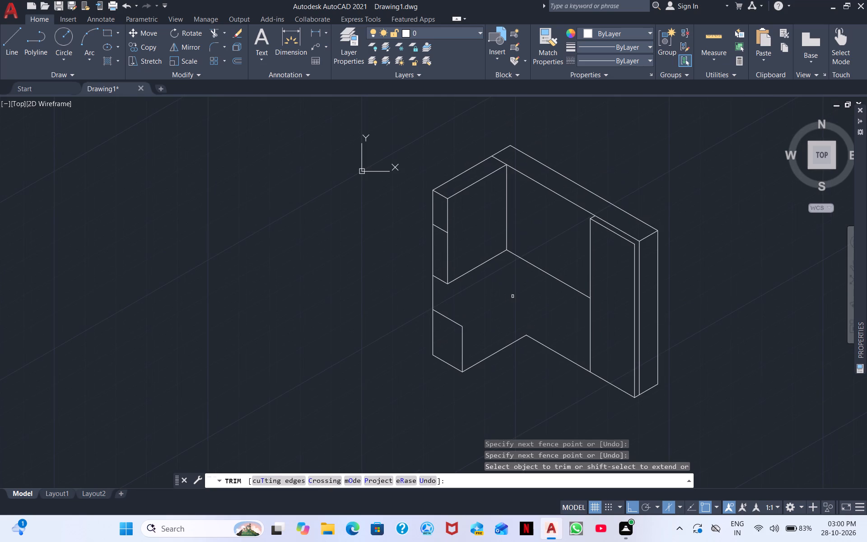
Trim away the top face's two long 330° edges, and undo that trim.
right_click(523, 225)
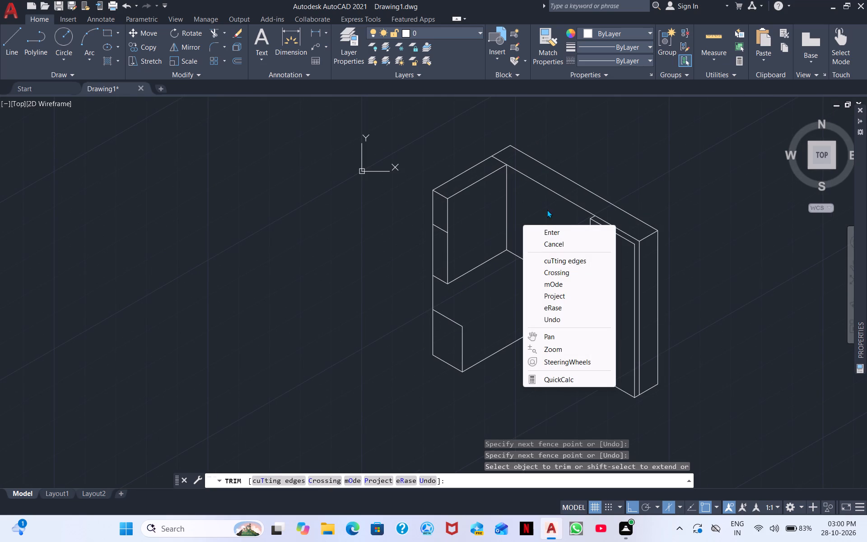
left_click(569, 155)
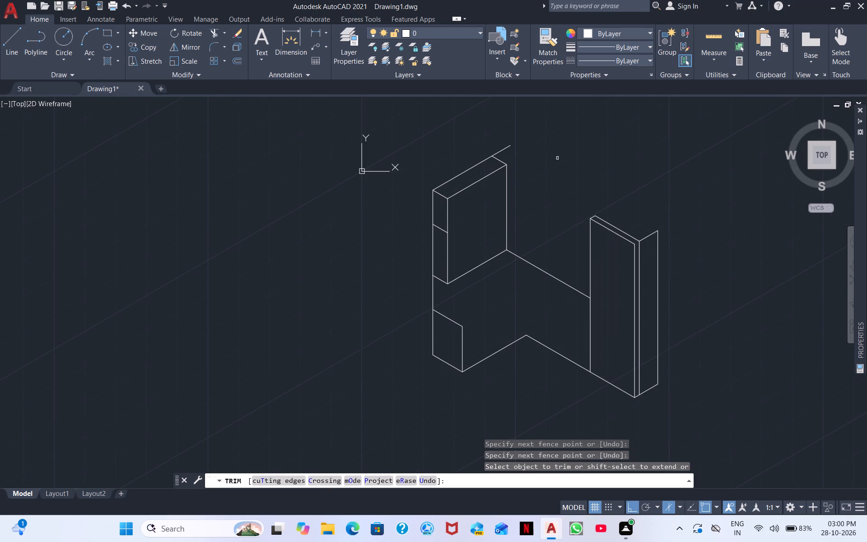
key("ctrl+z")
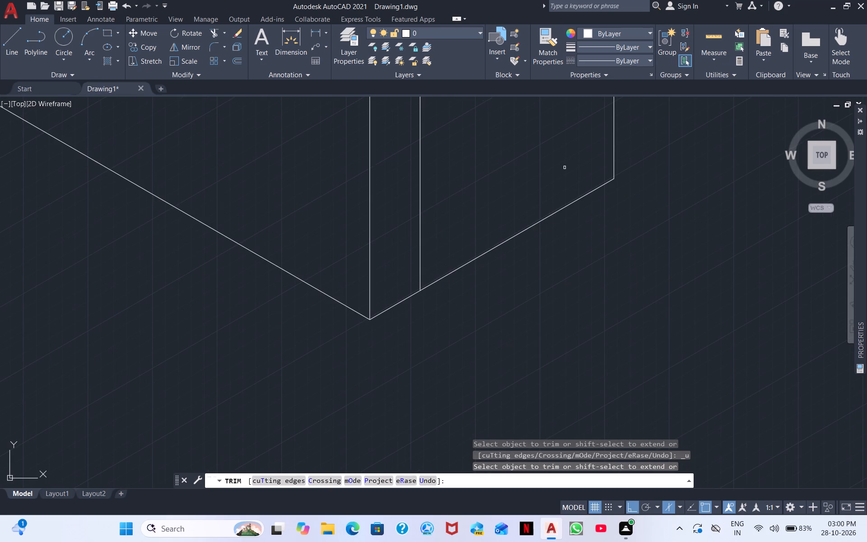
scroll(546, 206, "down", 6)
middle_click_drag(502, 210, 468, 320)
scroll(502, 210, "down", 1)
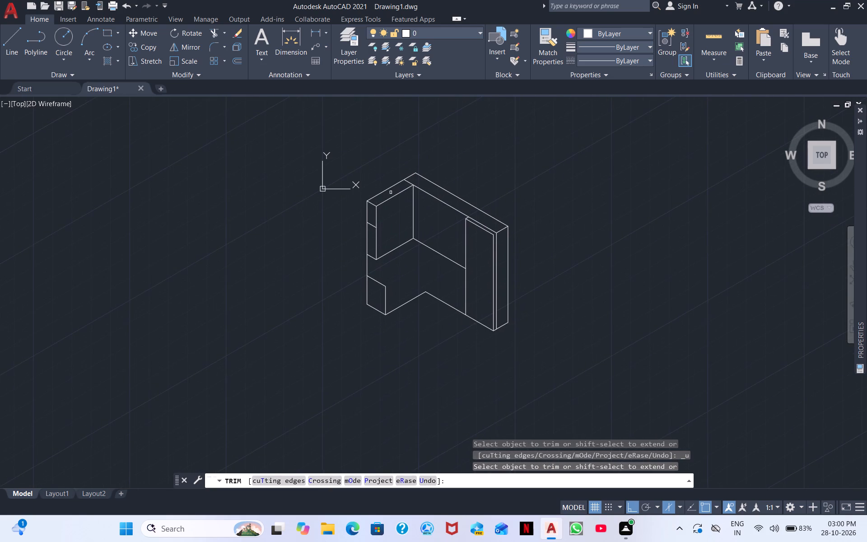
Trim away the short edge piece on the top face running from the inner corner to the outer 30° edge, and end trimming.
scroll(391, 192, "up", 3)
left_click(471, 158)
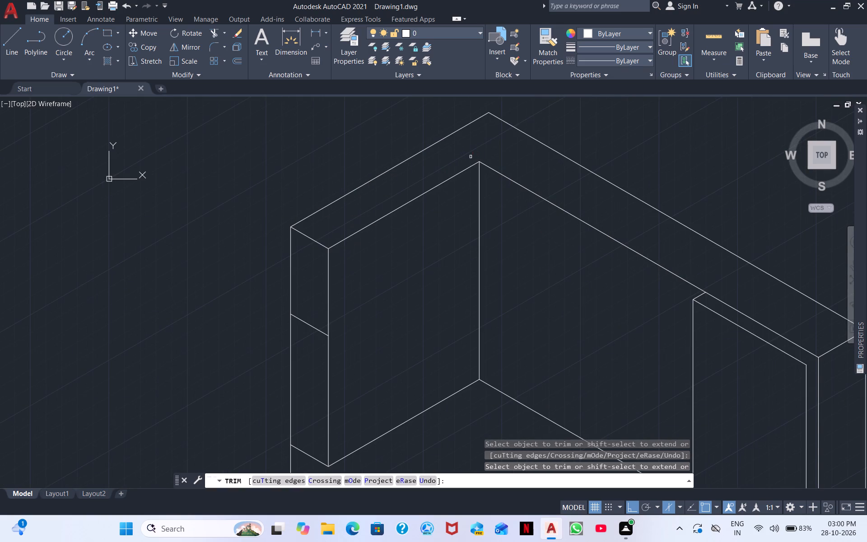
scroll(510, 241, "down", 1)
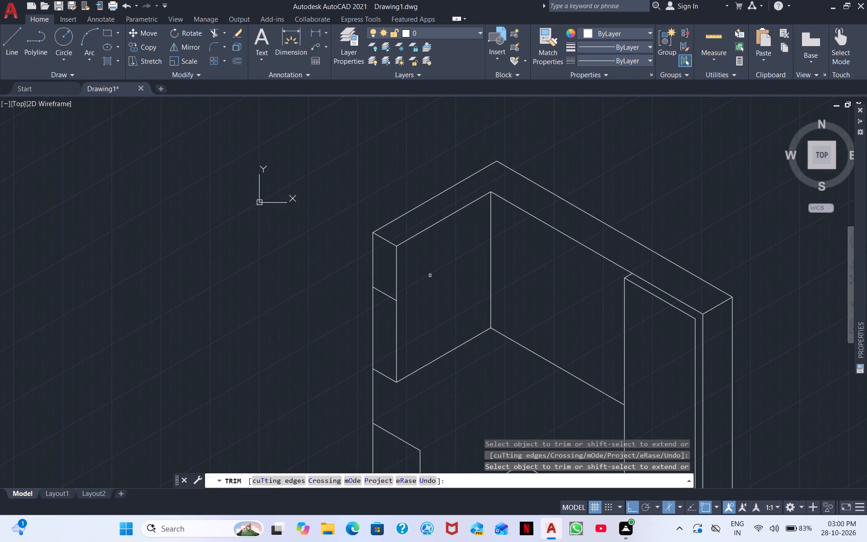
right_click(427, 279)
left_click(455, 283)
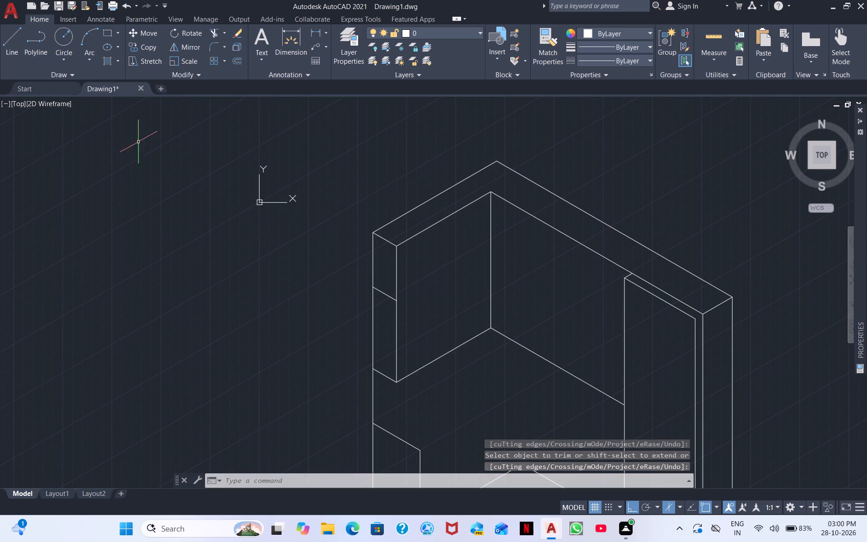
Draw a vertical line just inside the left inner face's front edge, from its upper 30° edge down to its lower 30° edge.
left_click(15, 38)
scroll(471, 262, "up", 2)
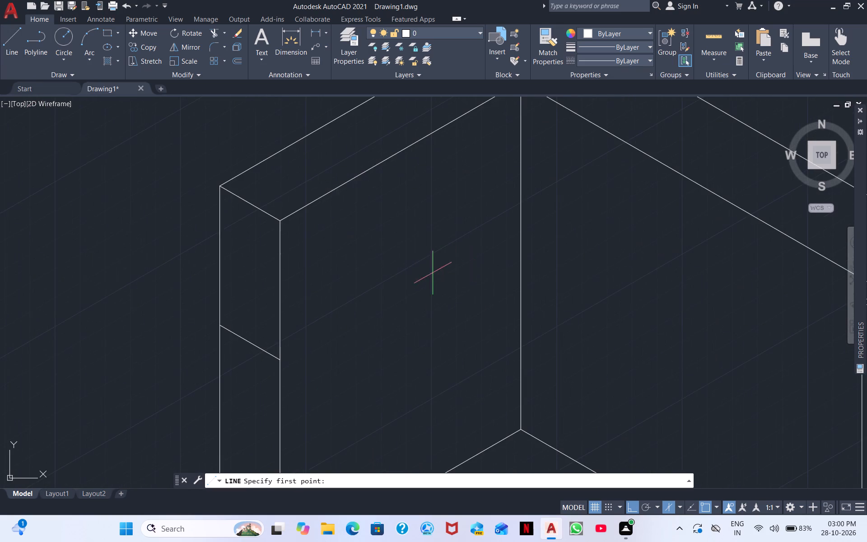
middle_click_drag(412, 298, 422, 148)
scroll(409, 279, "down", 1)
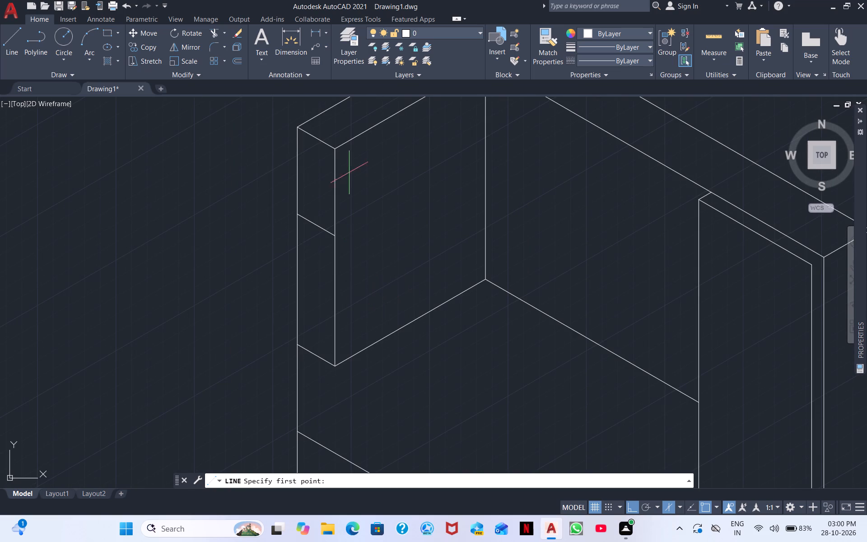
scroll(340, 156, "up", 3)
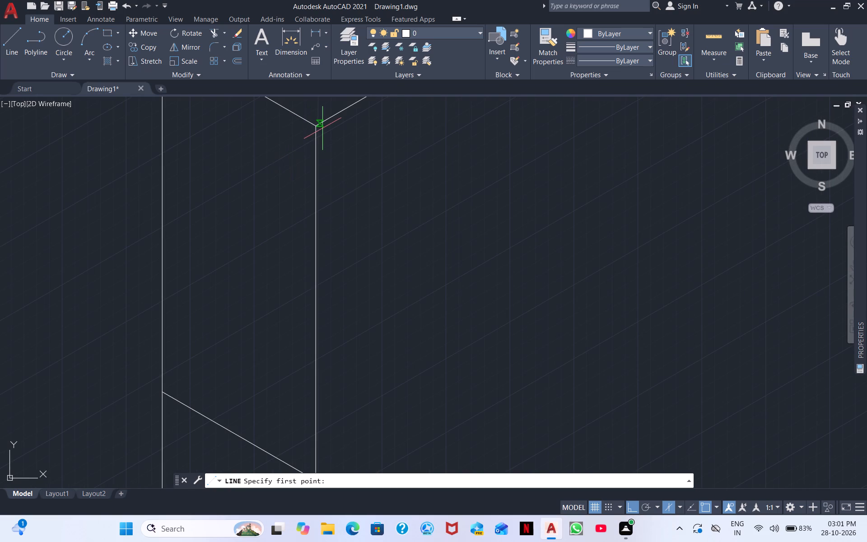
left_click(322, 128)
middle_click_drag(341, 368, 324, 183)
middle_click_drag(373, 416, 376, 408)
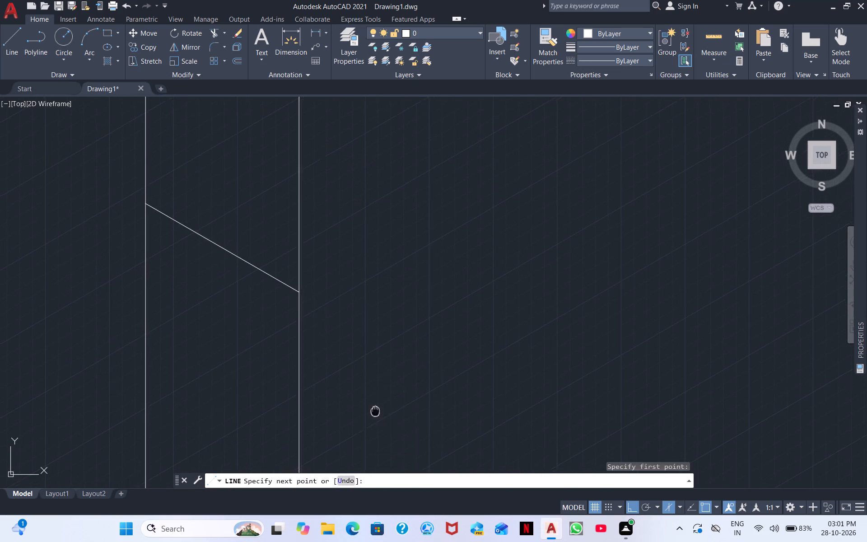
middle_click_drag(376, 408, 350, 234)
middle_click_drag(372, 400, 359, 249)
middle_click_drag(316, 397, 359, 256)
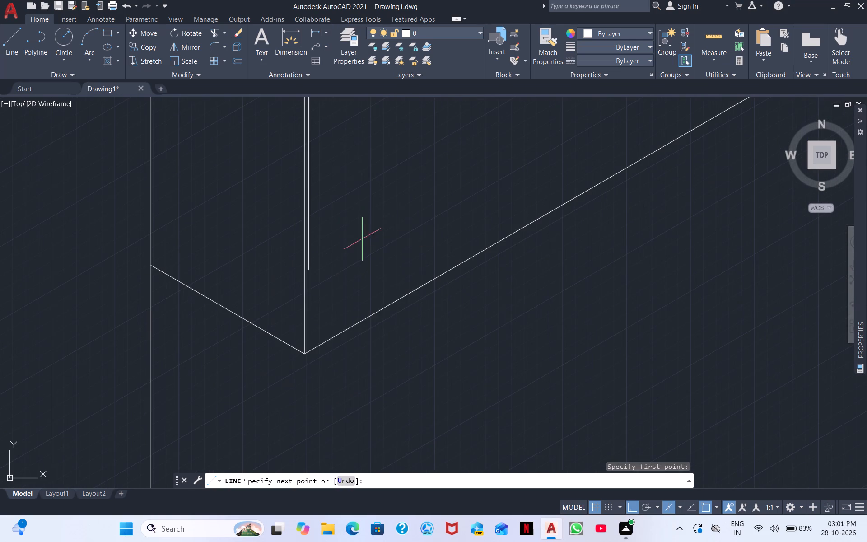
left_click(309, 351)
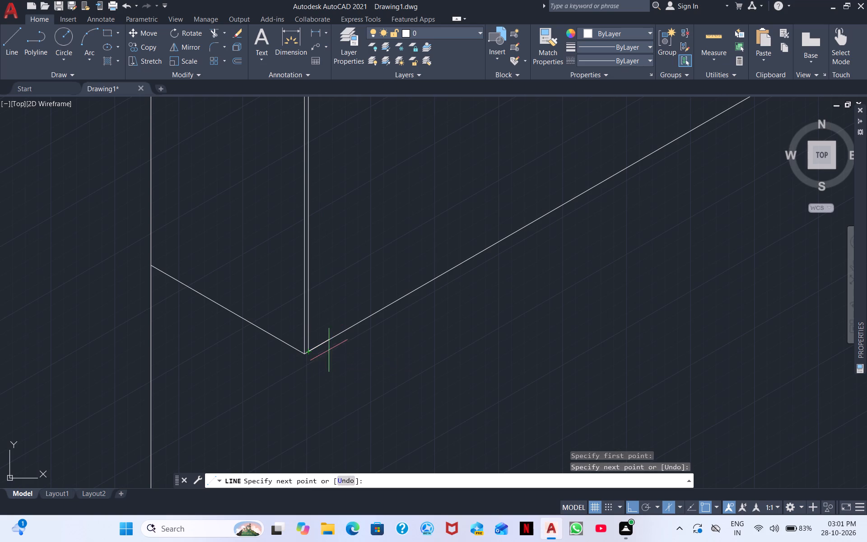
key("Escape")
Draw a second vertical line slightly further in on the left inner face, from its upper 30° edge to its lower 30° edge.
scroll(413, 325, "down", 3)
middle_click_drag(463, 311, 322, 406)
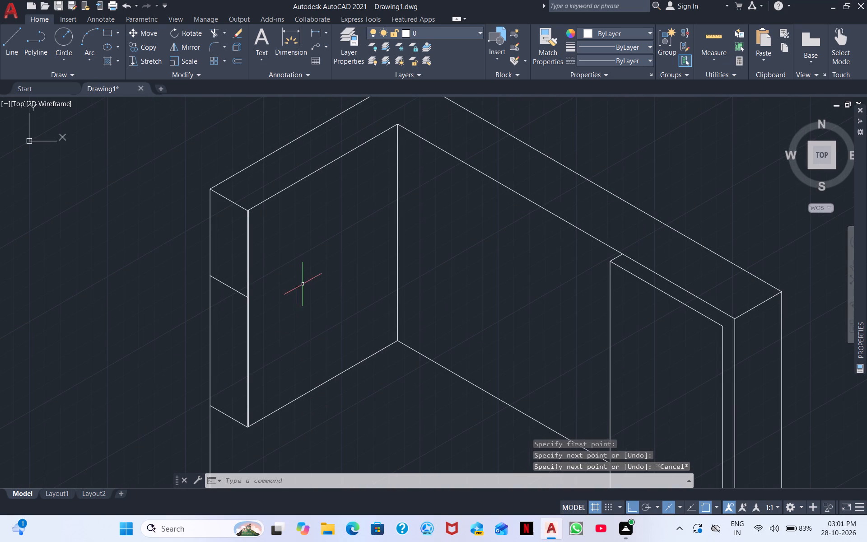
right_click(246, 256)
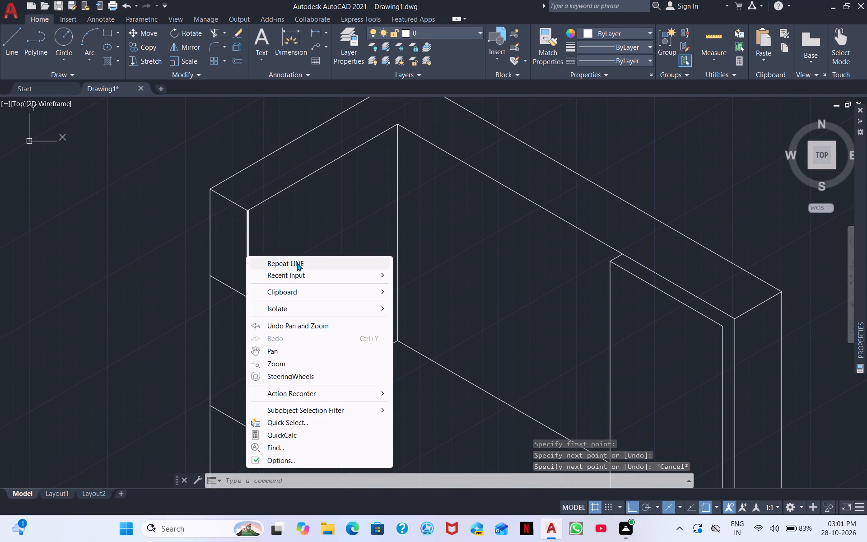
left_click(297, 263)
scroll(252, 208, "up", 3)
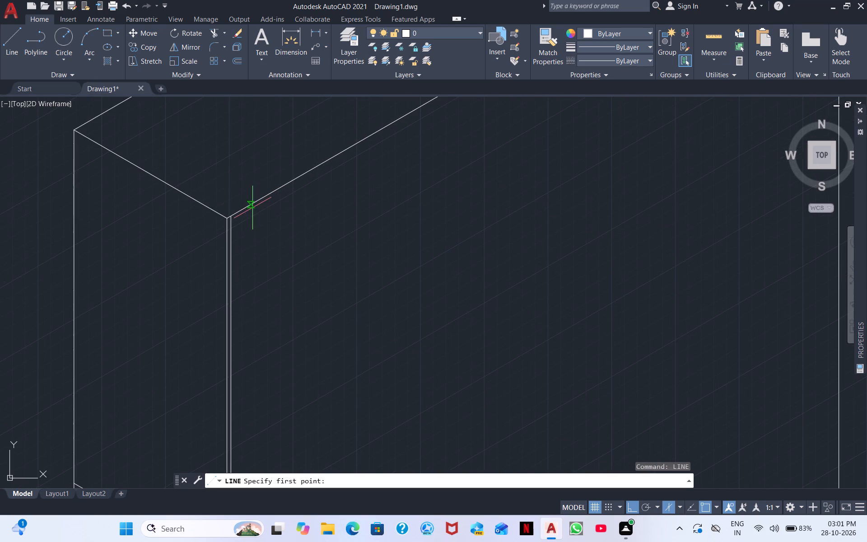
left_click(247, 209)
middle_click_drag(238, 388, 284, 250)
scroll(329, 391, "down", 3)
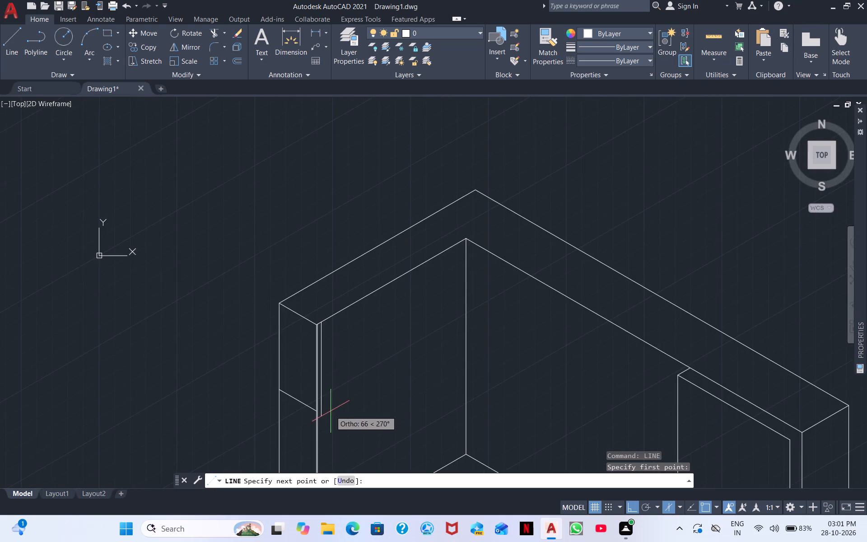
middle_click_drag(333, 413, 315, 191)
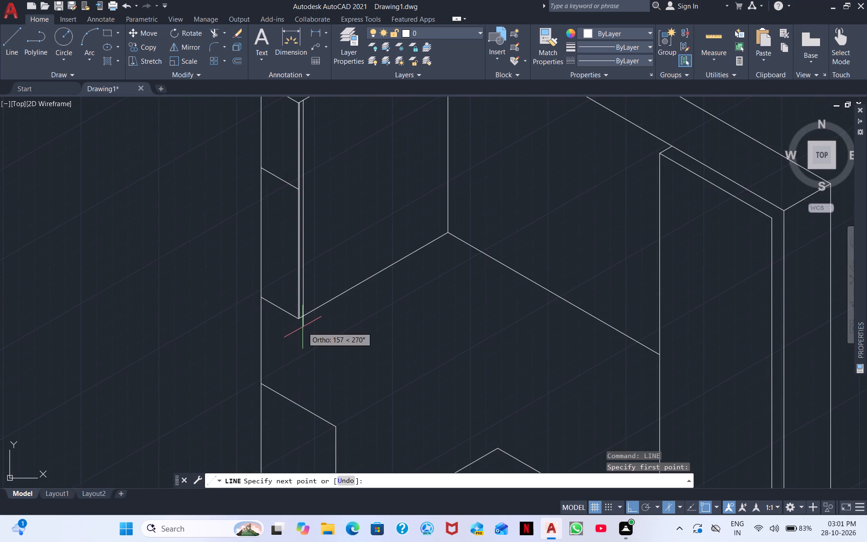
scroll(302, 312, "up", 3)
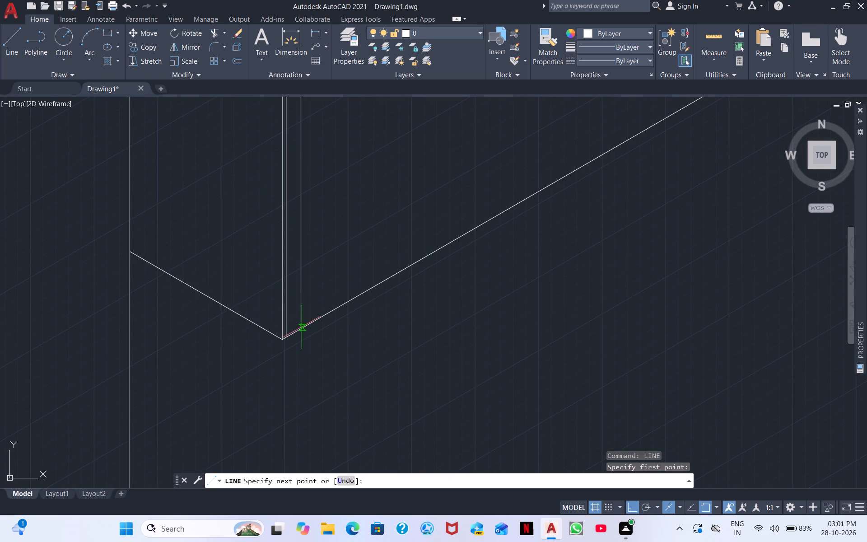
left_click(302, 327)
key("Escape")
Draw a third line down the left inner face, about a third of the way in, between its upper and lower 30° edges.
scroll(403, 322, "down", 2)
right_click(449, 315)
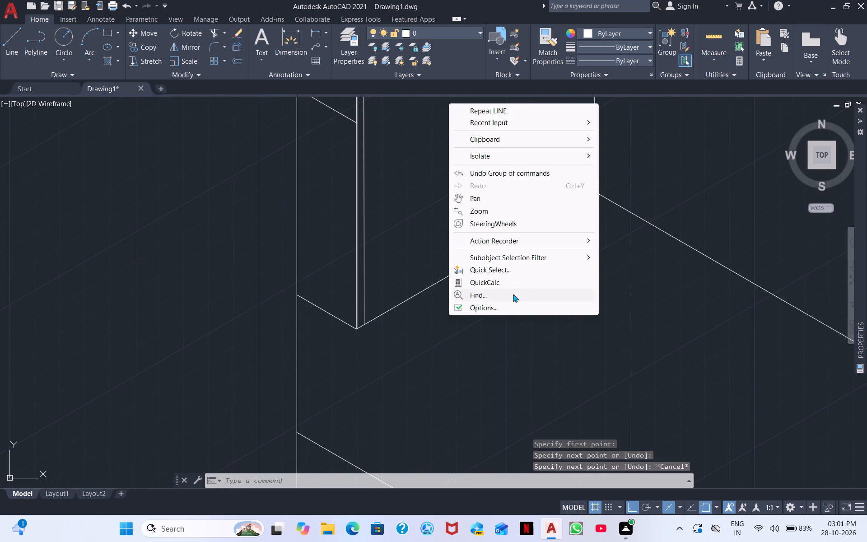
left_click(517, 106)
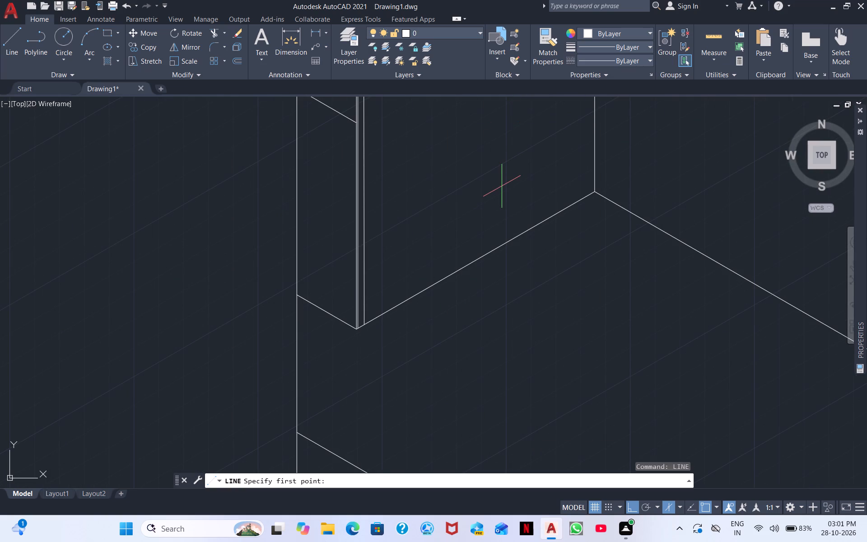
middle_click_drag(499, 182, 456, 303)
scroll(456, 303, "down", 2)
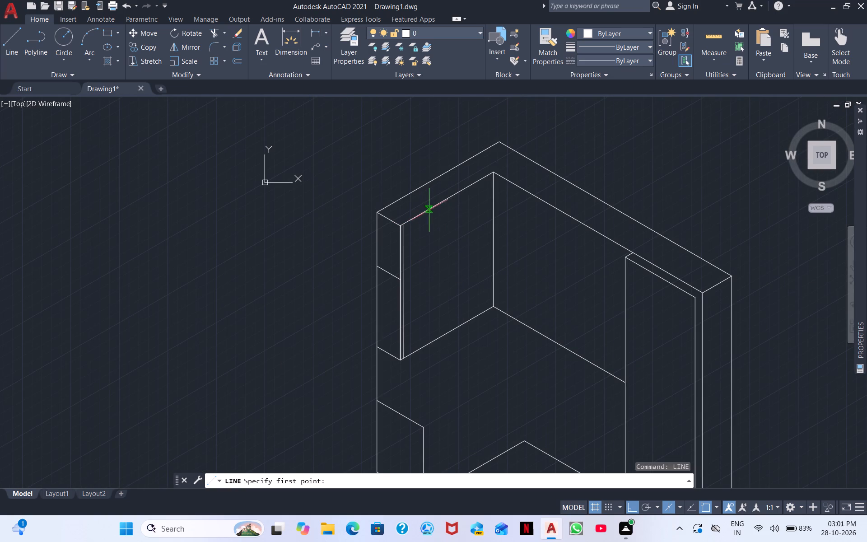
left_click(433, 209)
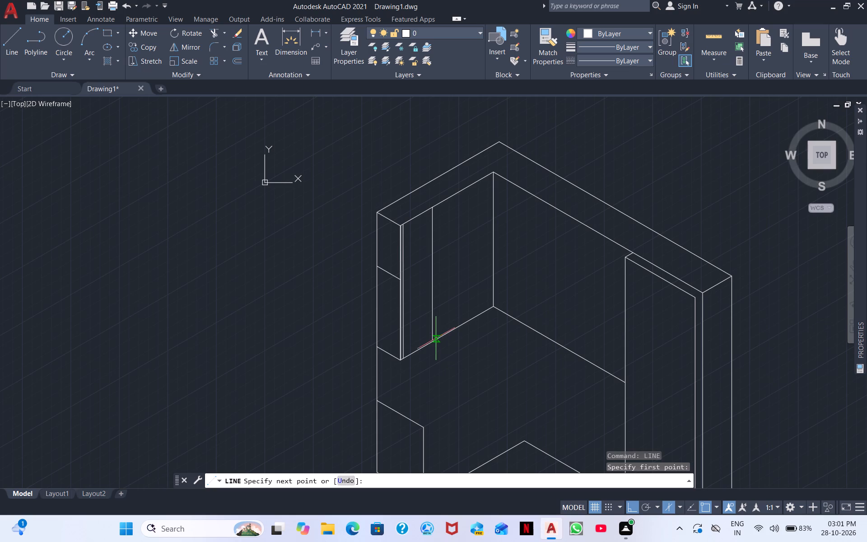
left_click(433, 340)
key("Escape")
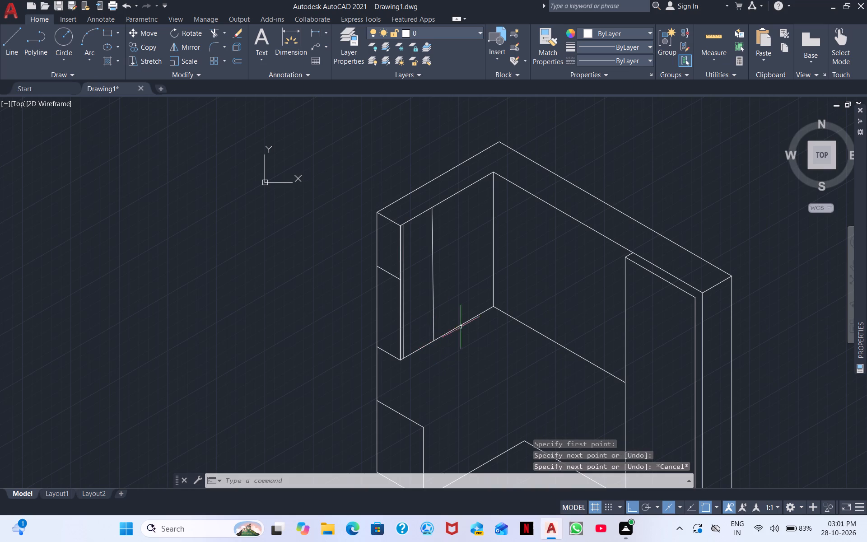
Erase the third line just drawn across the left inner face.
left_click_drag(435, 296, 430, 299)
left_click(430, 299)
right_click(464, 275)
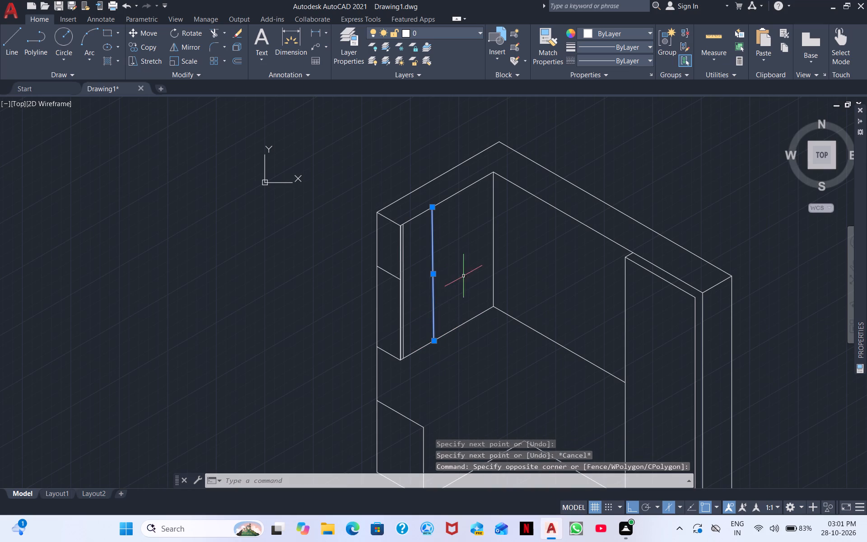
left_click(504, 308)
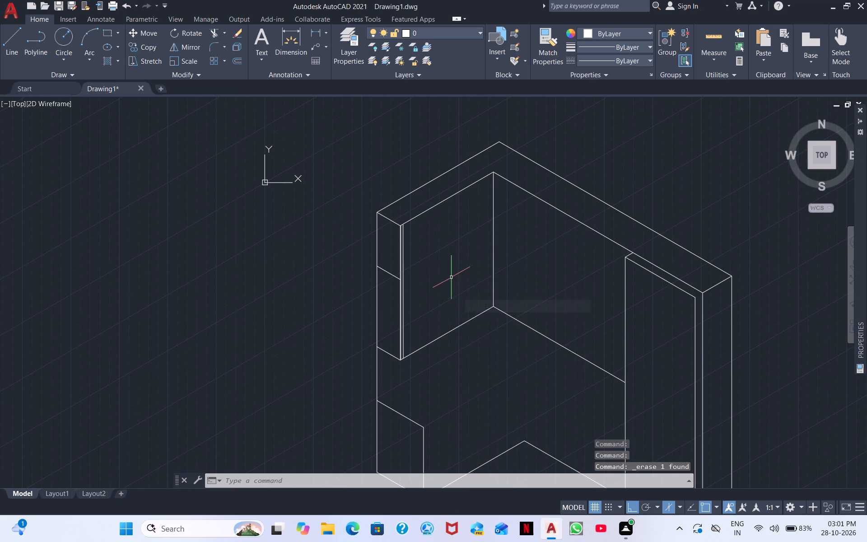
Draw a vertical line from the left inner face's upper edge past its lower edge, continue with a 30° segment, and end it.
right_click(451, 277)
left_click(487, 295)
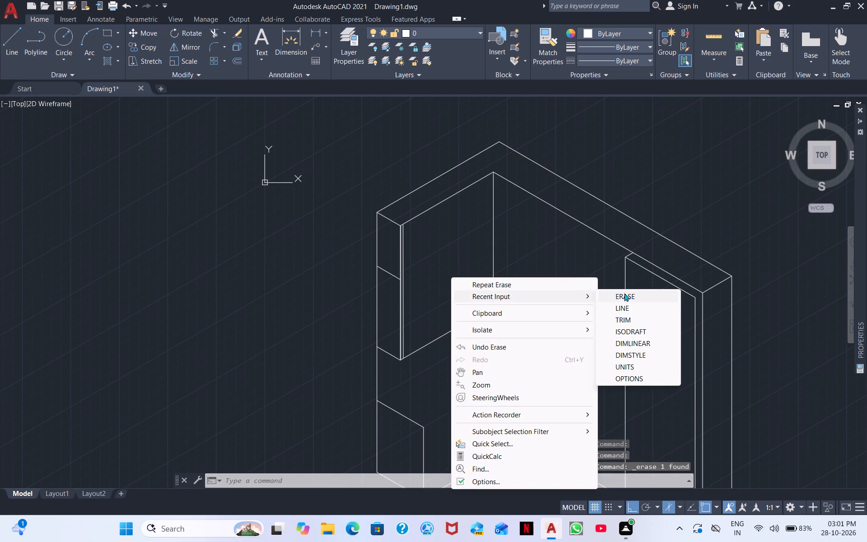
left_click(622, 304)
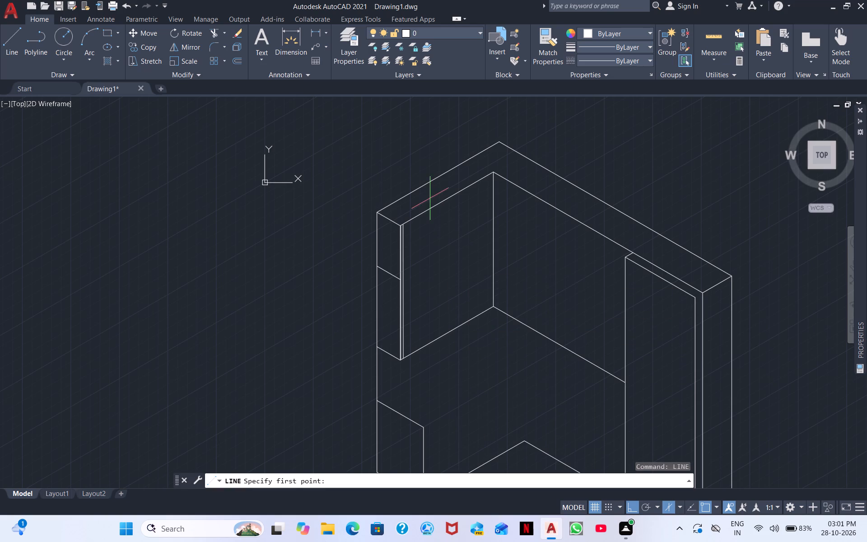
scroll(430, 198, "up", 2)
left_click_drag(422, 213, 420, 221)
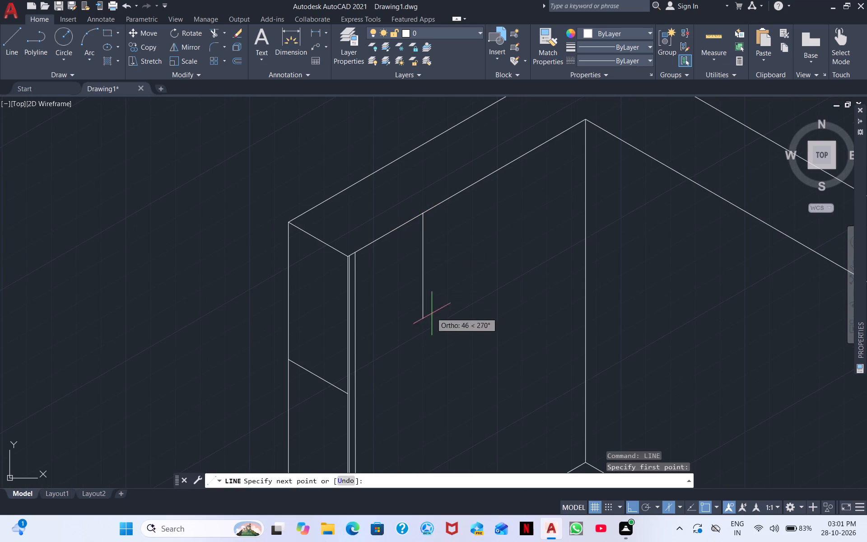
middle_click_drag(438, 335, 398, 156)
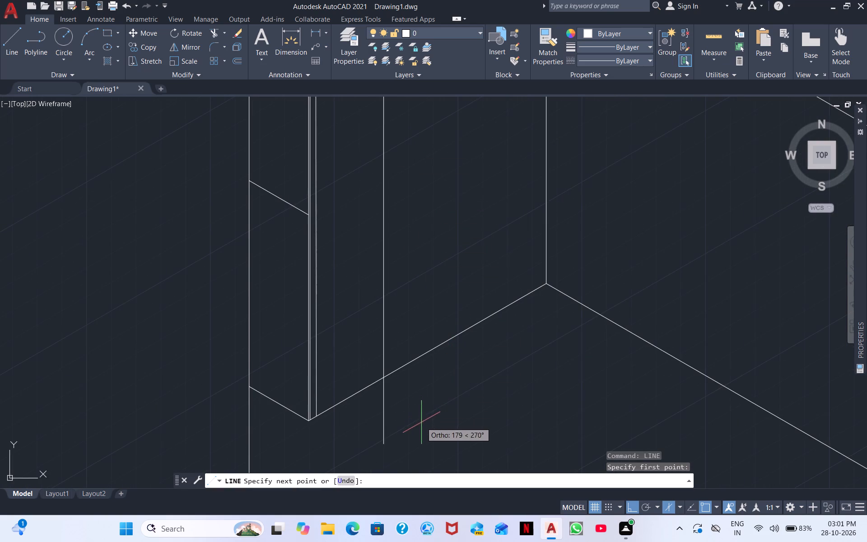
left_click(403, 442)
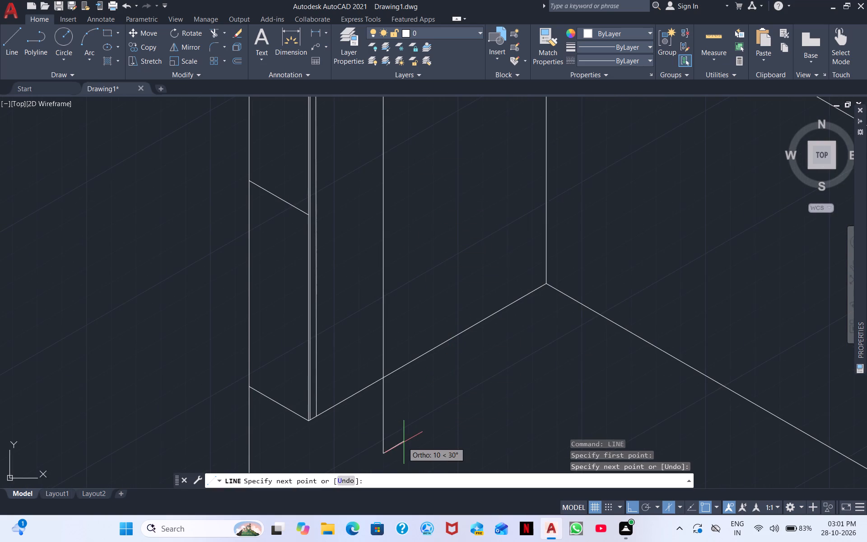
right_click(462, 403)
left_click(512, 271)
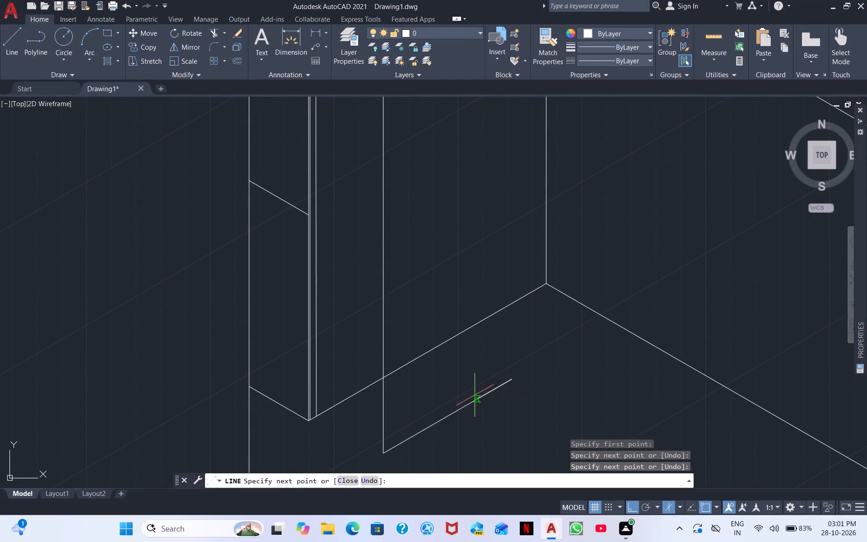
key("Escape")
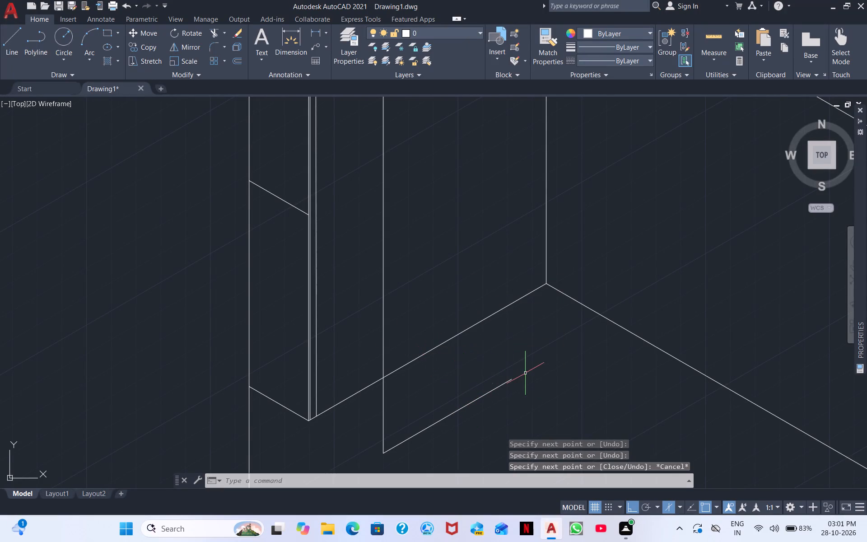
Draw another vertical line further in on the left inner face, from its upper edge to just below its lower edge, and end it.
right_click(527, 373)
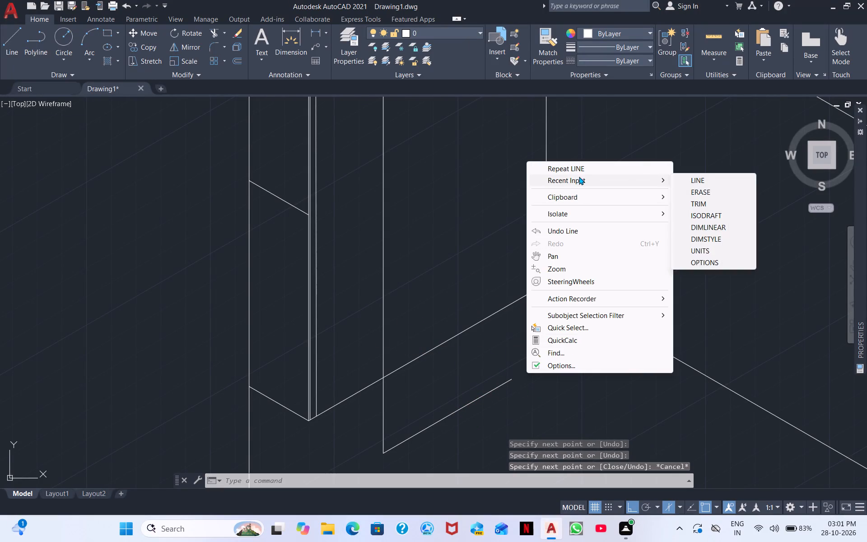
left_click(611, 181)
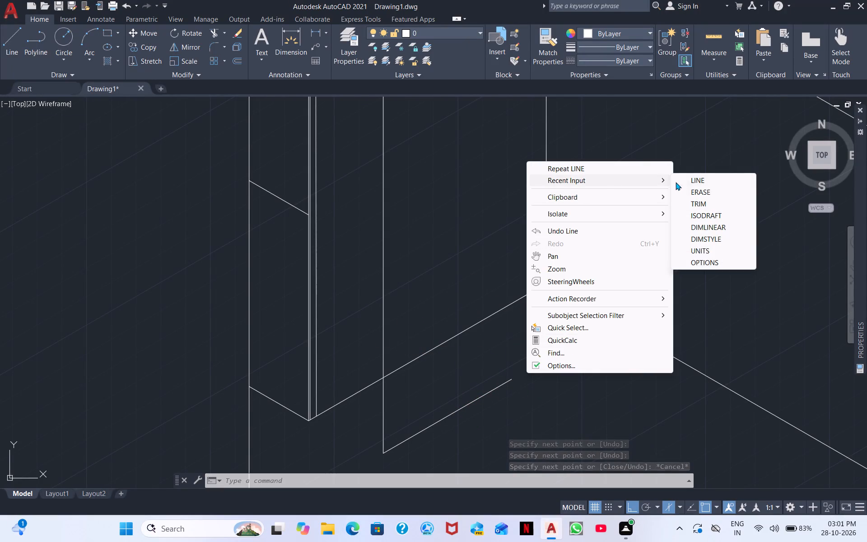
left_click(694, 179)
middle_click_drag(491, 242, 480, 264)
scroll(481, 262, "down", 1)
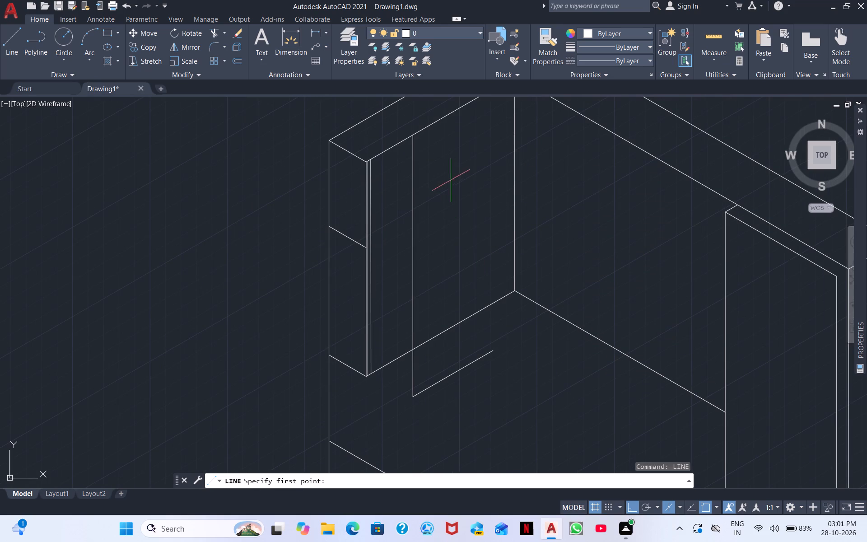
left_click(460, 113)
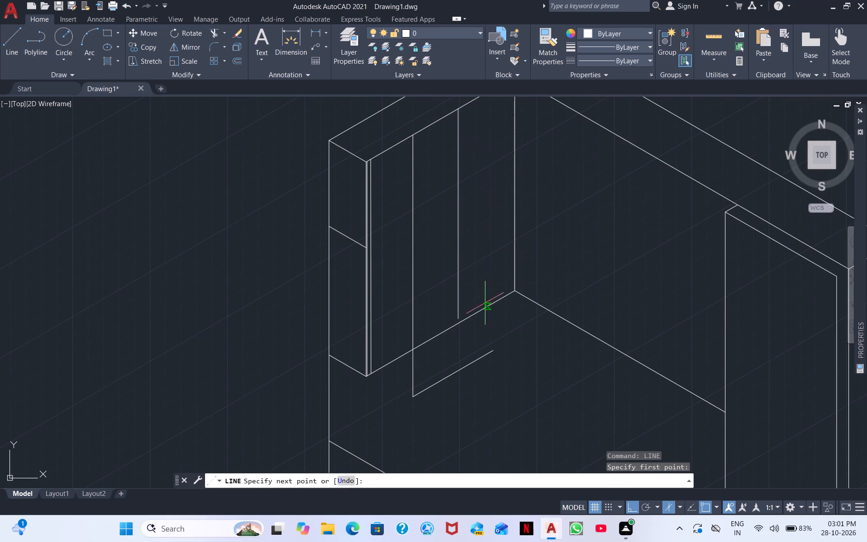
left_click(468, 339)
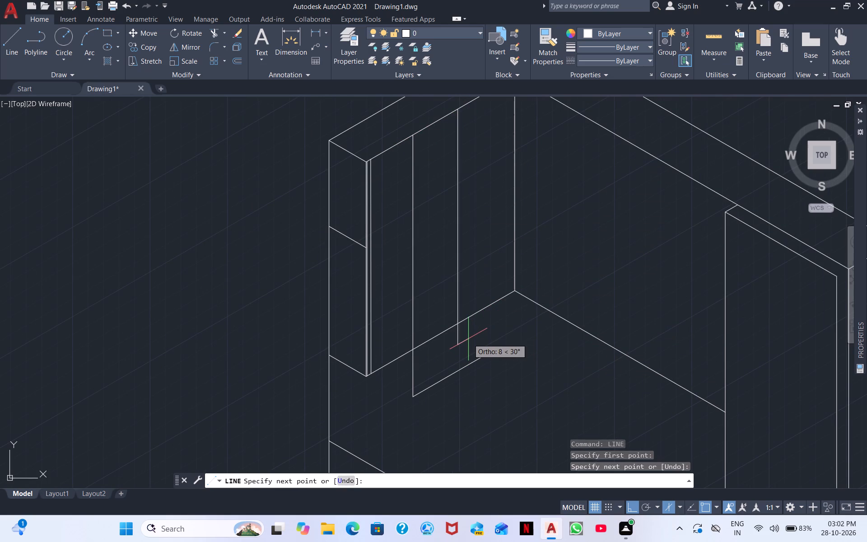
key("Escape")
right_click(551, 248)
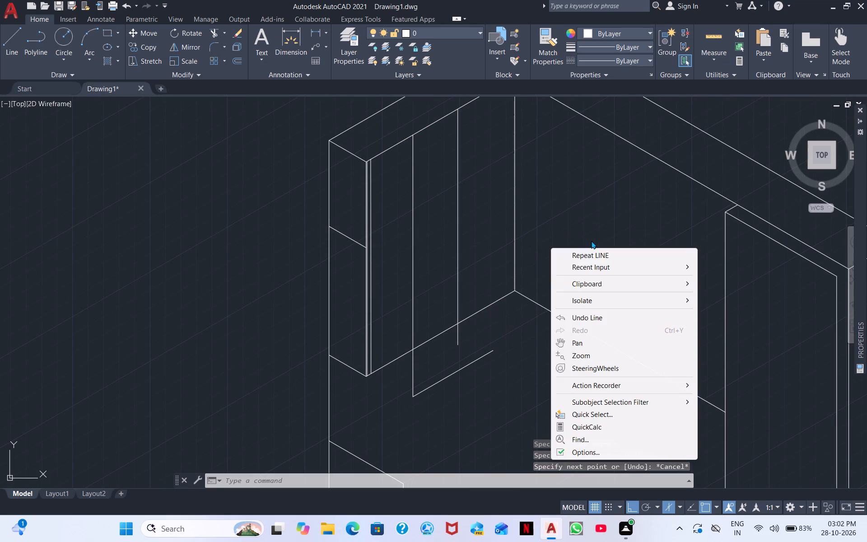
Draw a vertical line on the right inner face near the inner corner, from its upper edge to just below its lower edge.
left_click(591, 256)
middle_click_drag(572, 145, 518, 213)
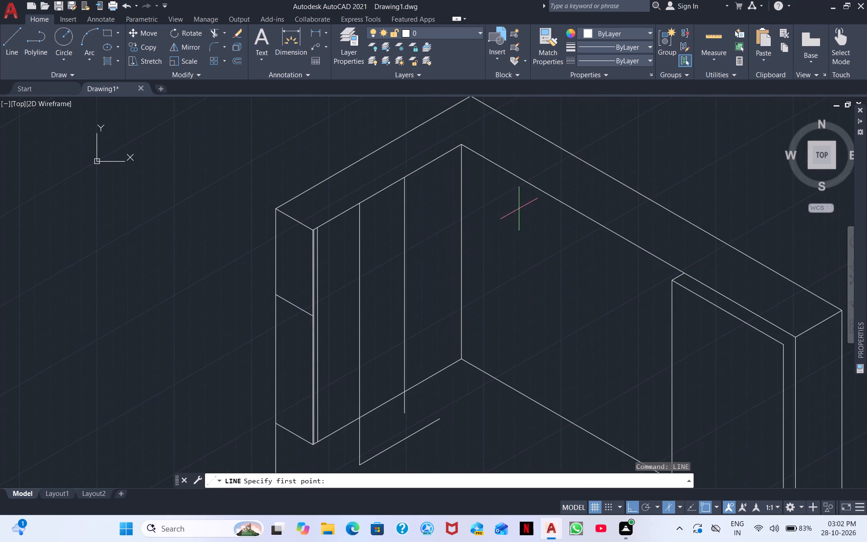
left_click(520, 180)
left_click(514, 433)
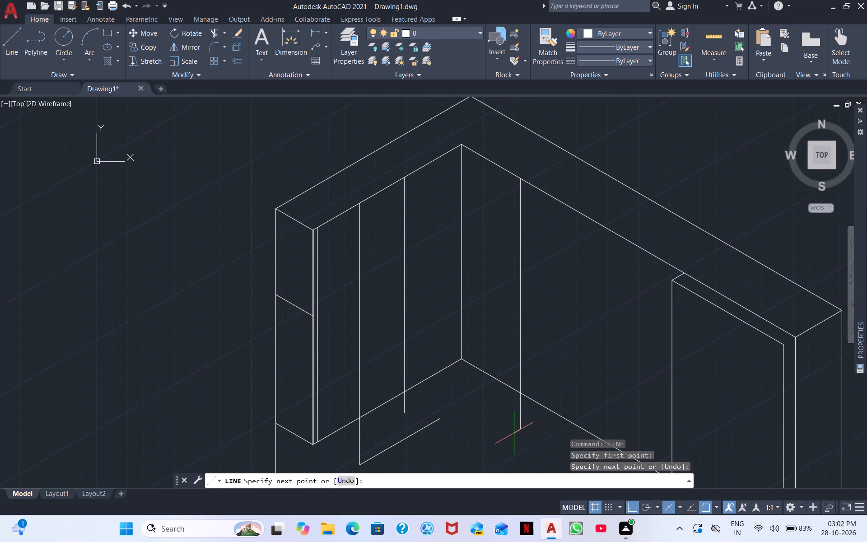
key("Escape")
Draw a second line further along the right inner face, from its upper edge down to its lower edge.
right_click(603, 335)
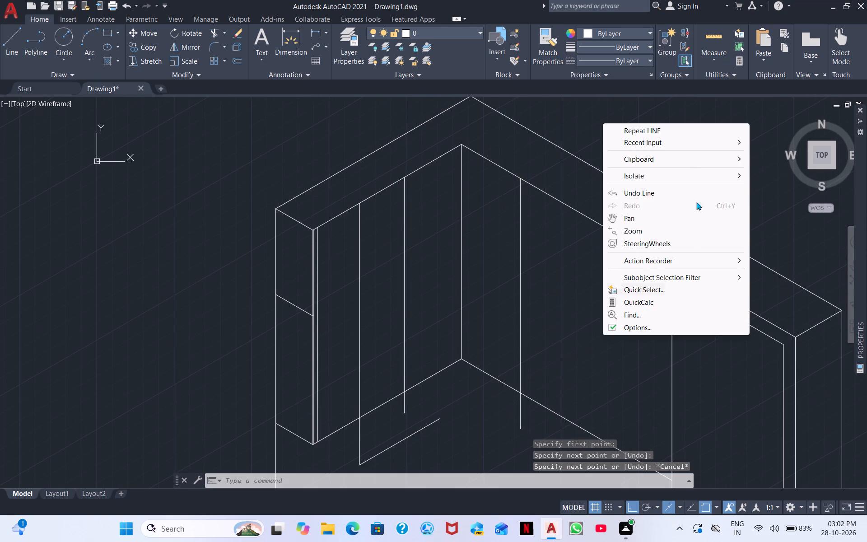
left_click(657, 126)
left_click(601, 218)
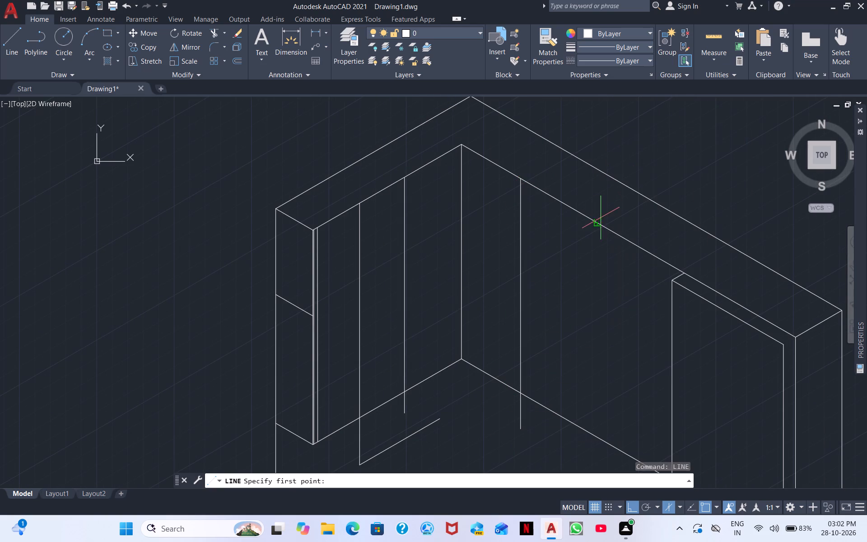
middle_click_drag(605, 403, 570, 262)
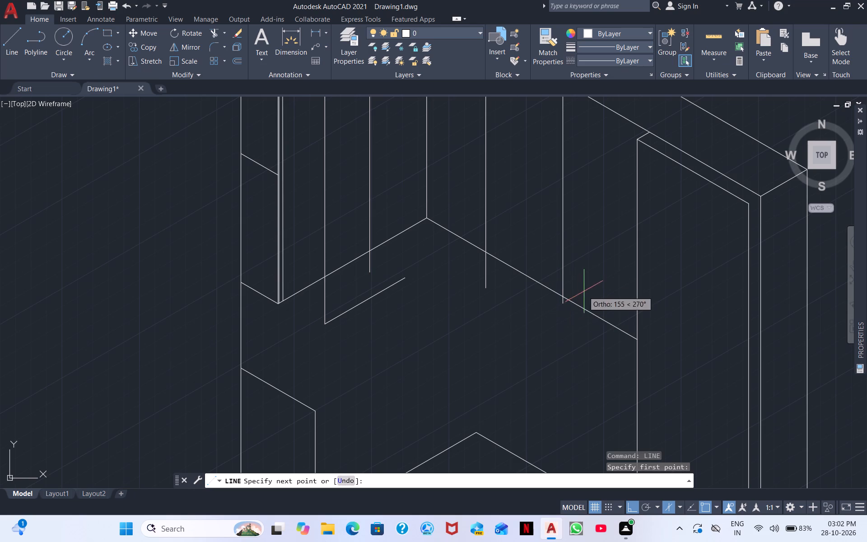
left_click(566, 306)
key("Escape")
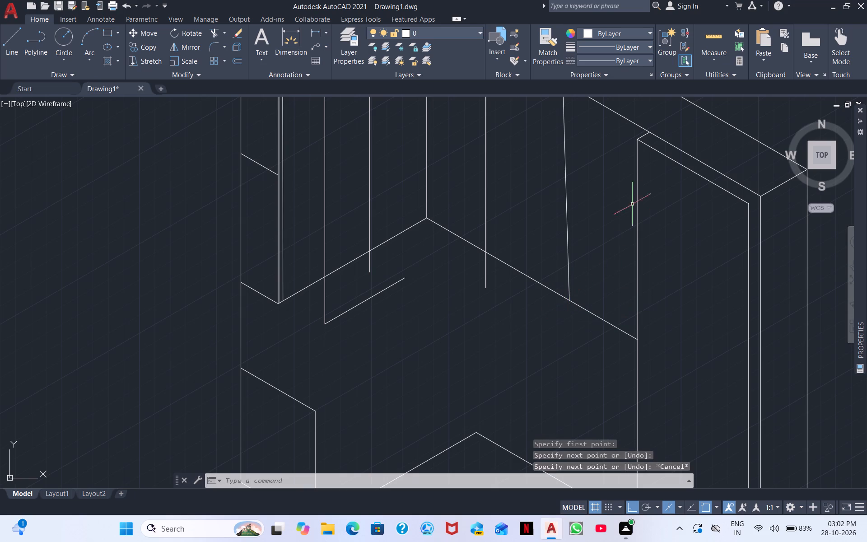
Draw a vertical line just beyond the slanted one, from the right inner face's upper edge to just below its lower edge.
left_click_drag(597, 201, 592, 199)
left_click(543, 171)
right_click(573, 219)
right_click(573, 219)
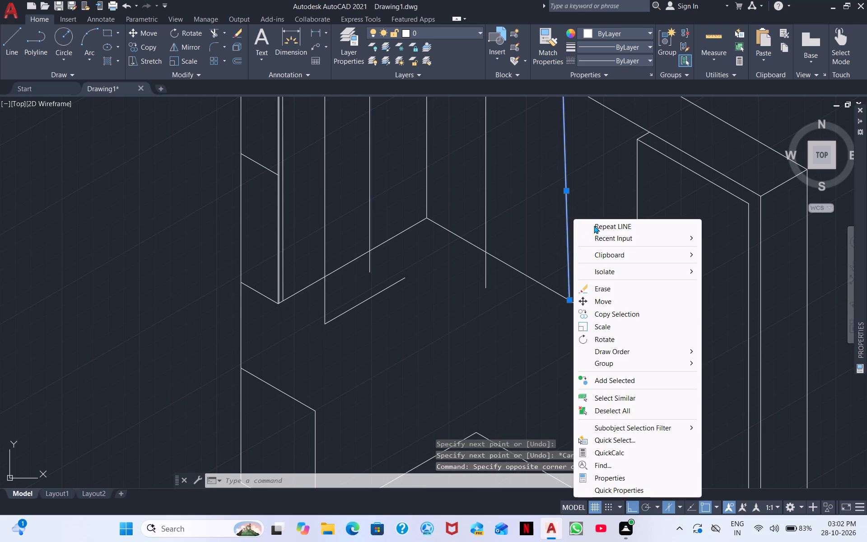
left_click(594, 225)
middle_click_drag(574, 139, 586, 191)
left_click(594, 146)
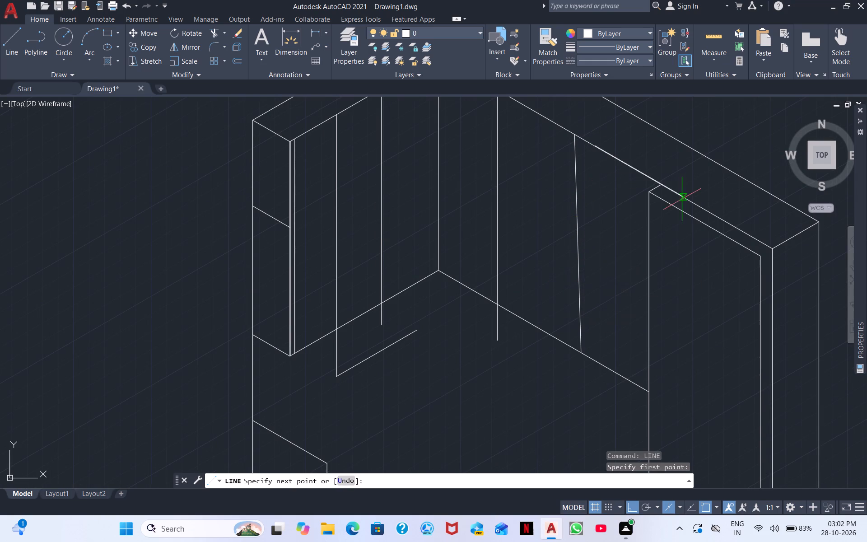
left_click(577, 389)
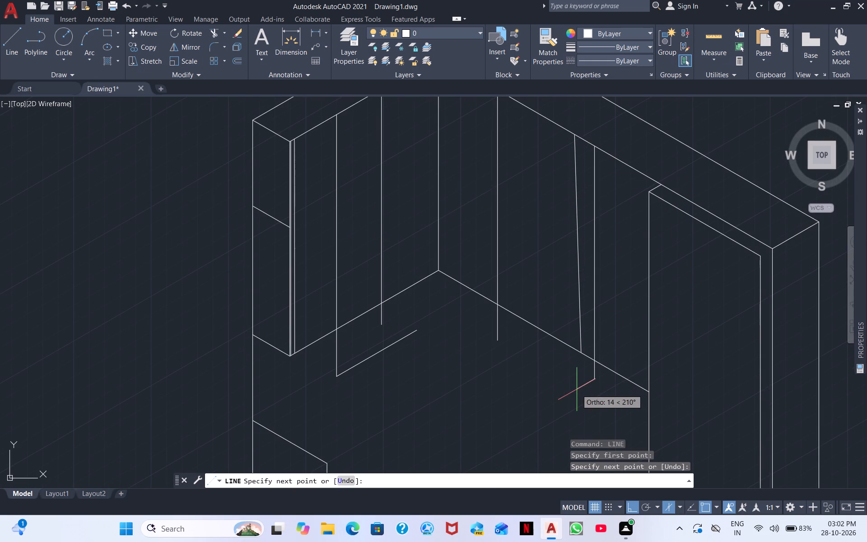
key("Escape")
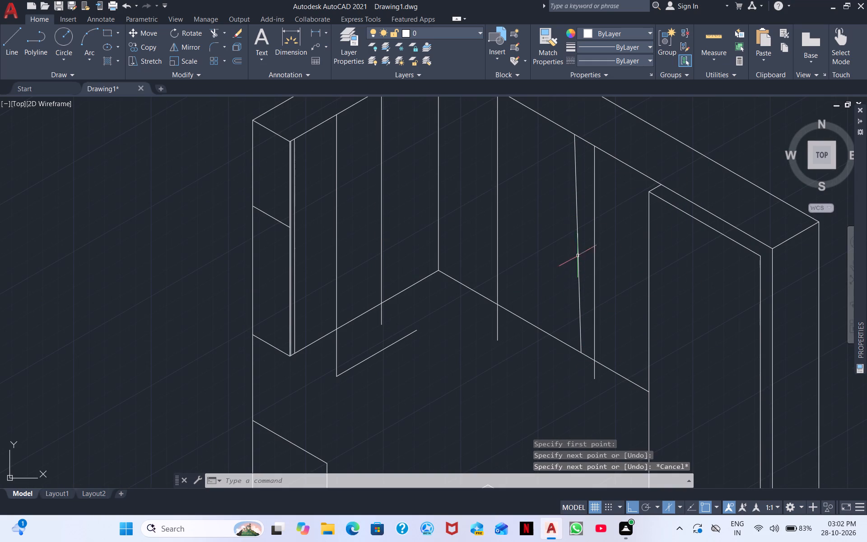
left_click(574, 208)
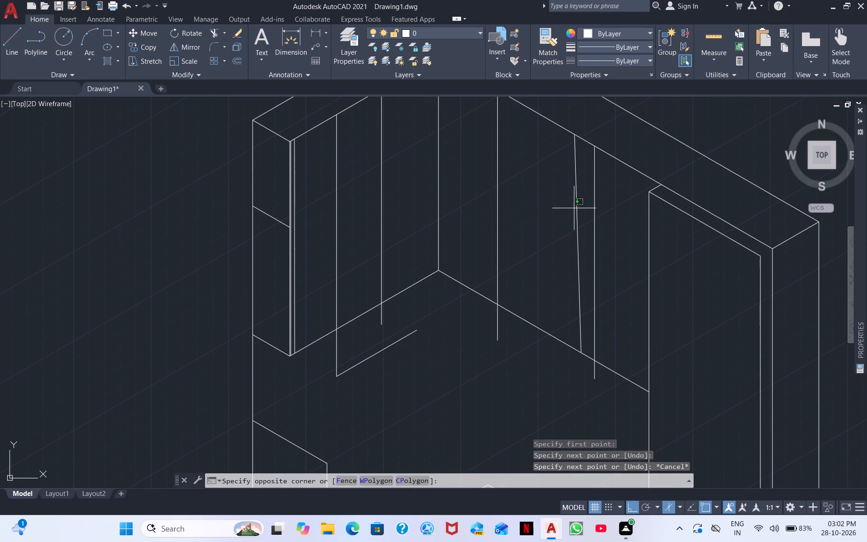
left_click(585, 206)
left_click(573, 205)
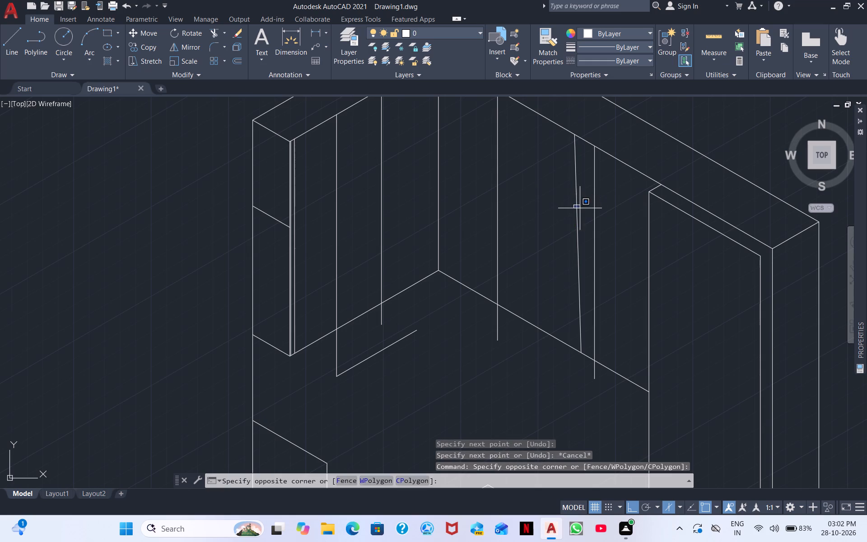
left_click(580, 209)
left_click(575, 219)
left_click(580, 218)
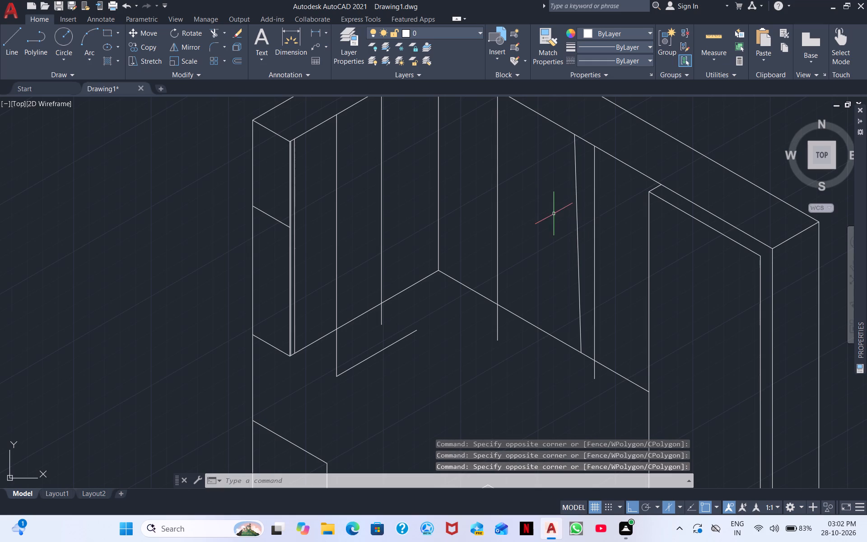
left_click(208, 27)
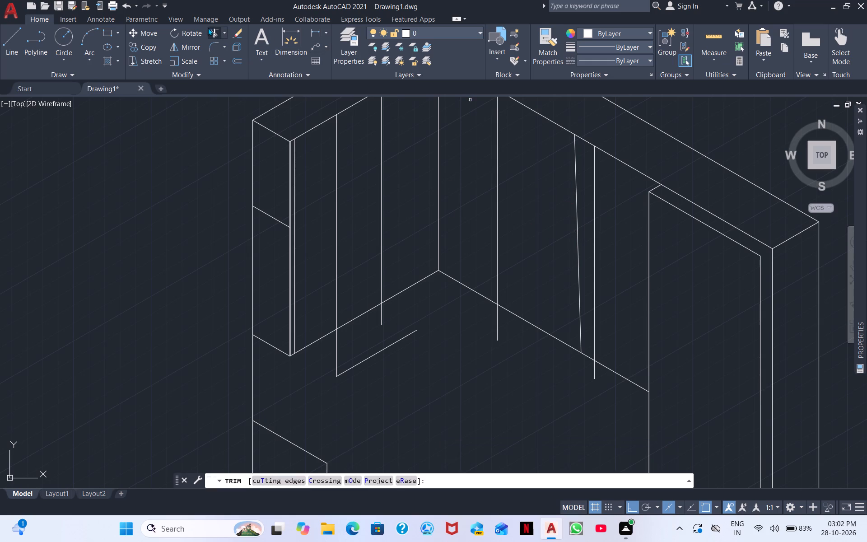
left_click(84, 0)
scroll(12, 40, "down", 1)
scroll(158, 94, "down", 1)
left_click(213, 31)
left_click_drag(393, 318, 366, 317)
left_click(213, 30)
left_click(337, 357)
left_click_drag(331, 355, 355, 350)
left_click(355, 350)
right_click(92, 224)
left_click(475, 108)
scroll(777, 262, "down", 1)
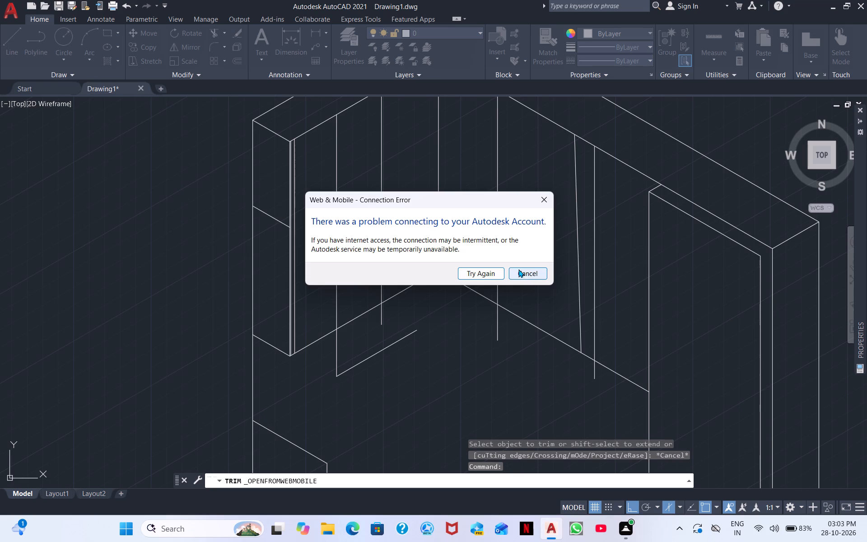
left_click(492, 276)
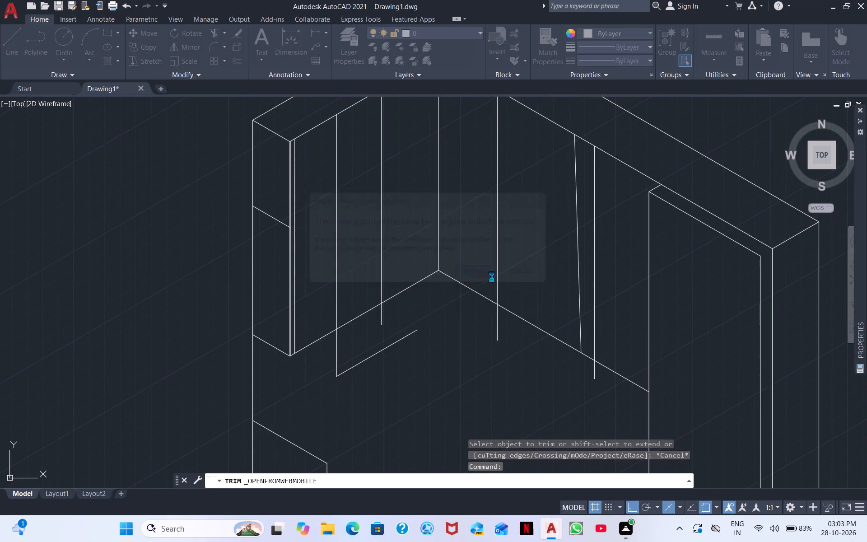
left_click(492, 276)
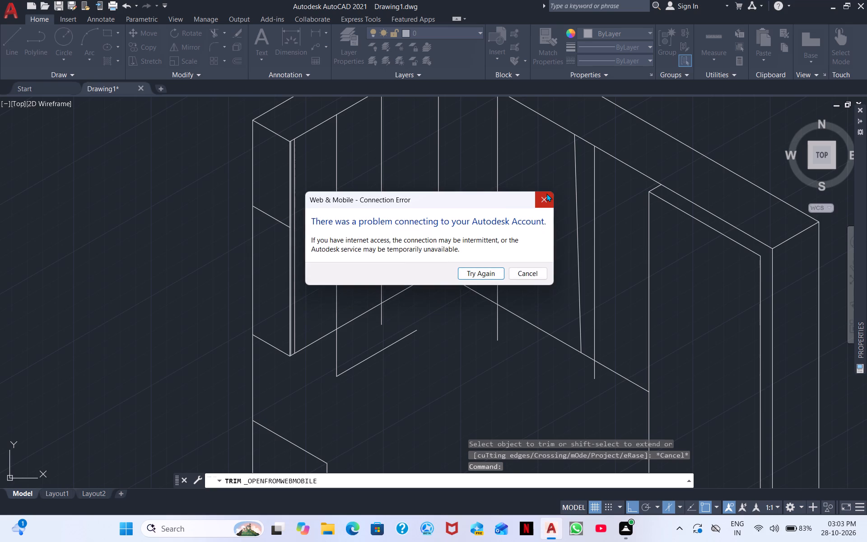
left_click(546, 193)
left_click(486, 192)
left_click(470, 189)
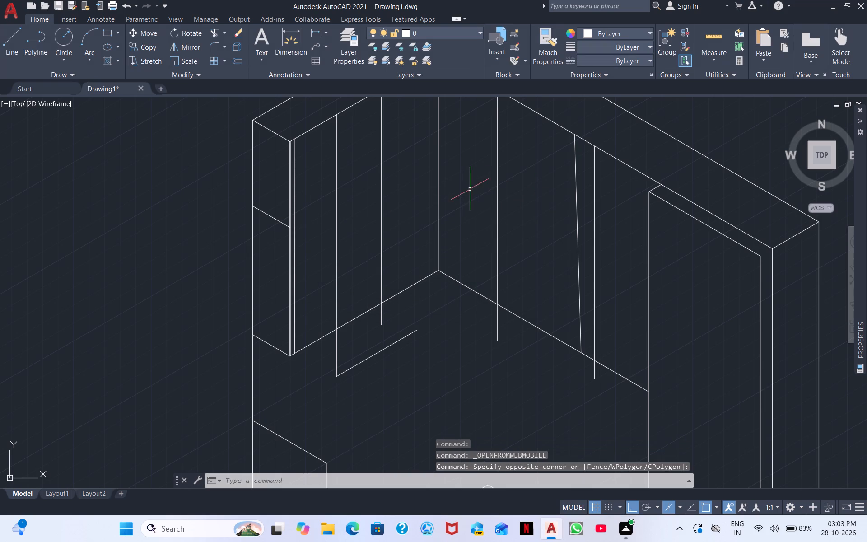
Trim the two vertical lines on the left inner face back to its lower edge and remove the loose 30° segment below.
scroll(545, 216, "down", 2)
middle_click_drag(440, 219, 242, 253)
scroll(242, 246, "up", 2)
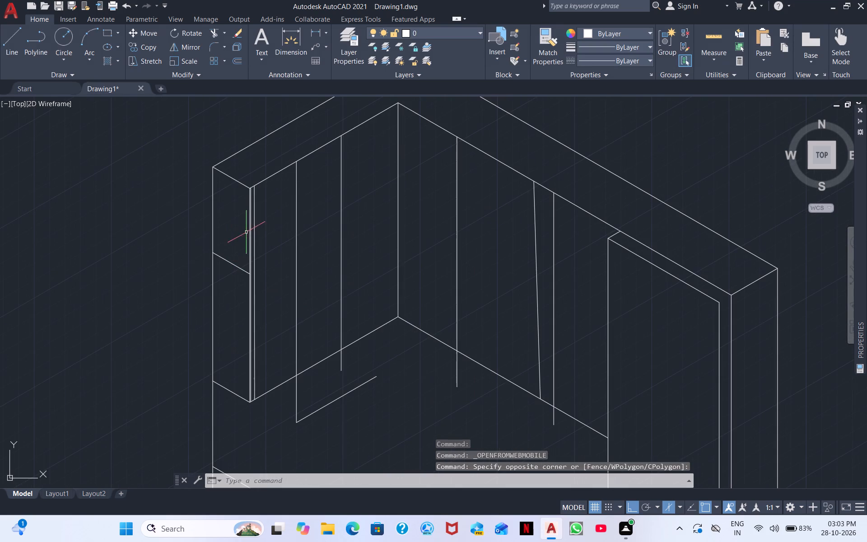
left_click(210, 32)
scroll(349, 373, "up", 4)
left_click_drag(359, 311, 233, 318)
middle_click_drag(293, 360, 345, 194)
scroll(303, 336, "down", 3)
left_click_drag(302, 236, 231, 260)
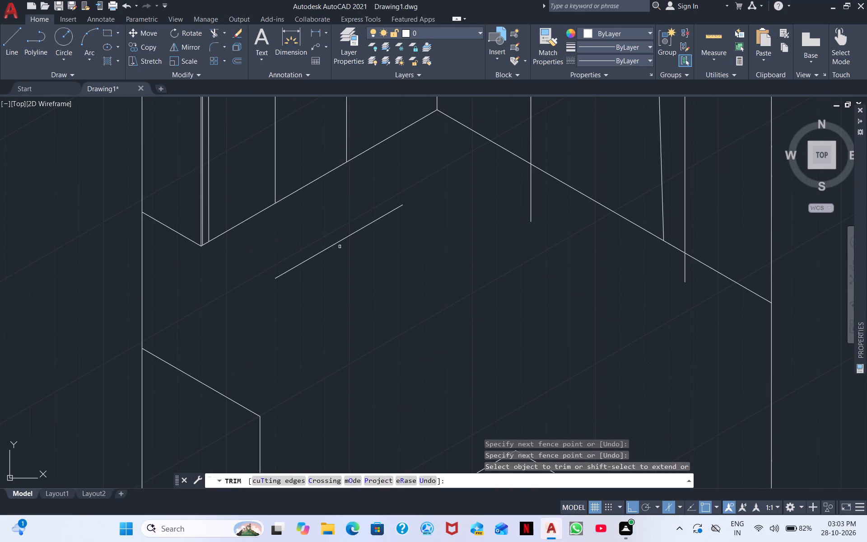
left_click_drag(334, 225, 386, 301)
Trim the right inner face's two vertical lines at its lower edge, remove the slanted line between them, and end Trim.
middle_click_drag(454, 239, 217, 381)
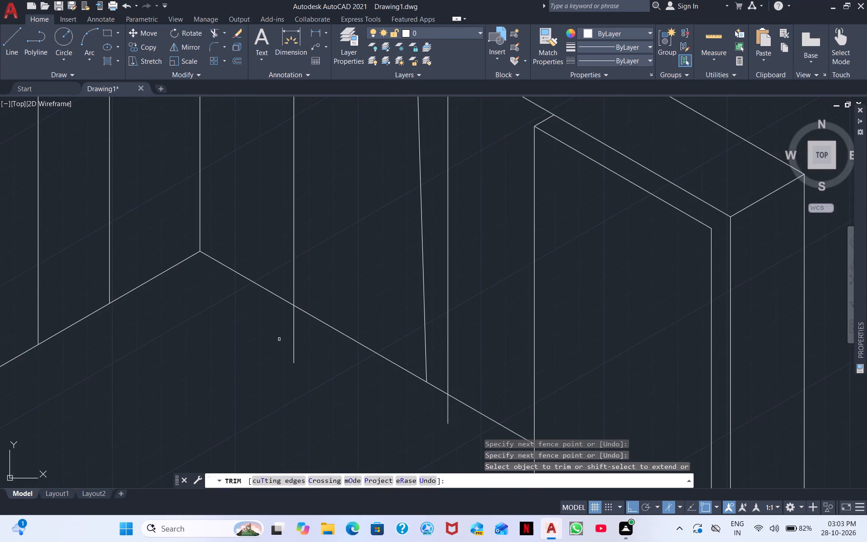
left_click_drag(282, 339, 353, 369)
left_click(425, 311)
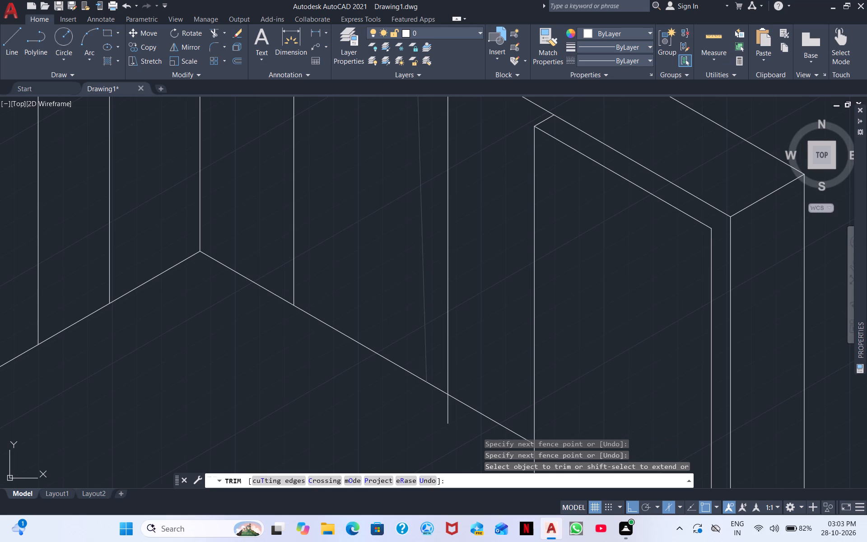
left_click_drag(457, 416, 420, 407)
scroll(410, 380, "down", 2)
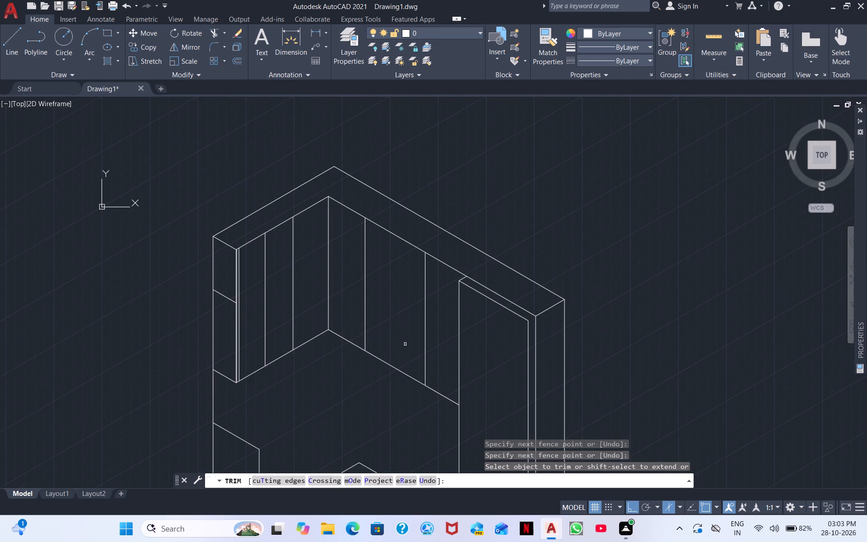
right_click(375, 356)
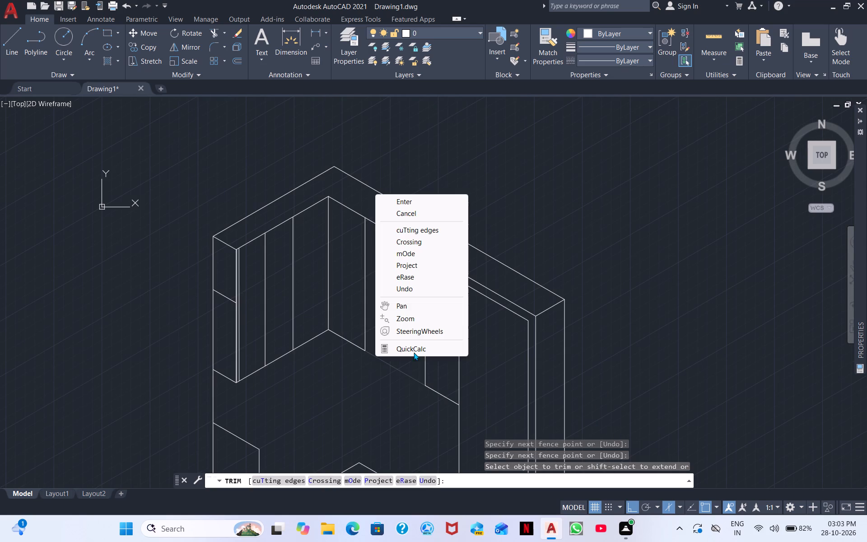
left_click(427, 212)
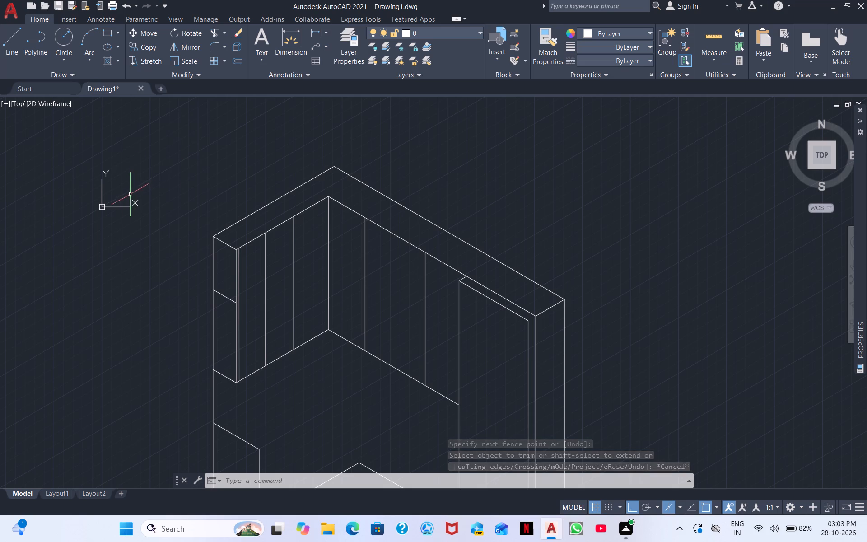
Draw a sloping line joining the midpoints of the two vertical lines on the right inner face.
left_click(8, 34)
scroll(304, 327, "up", 2)
middle_click_drag(407, 357, 310, 288)
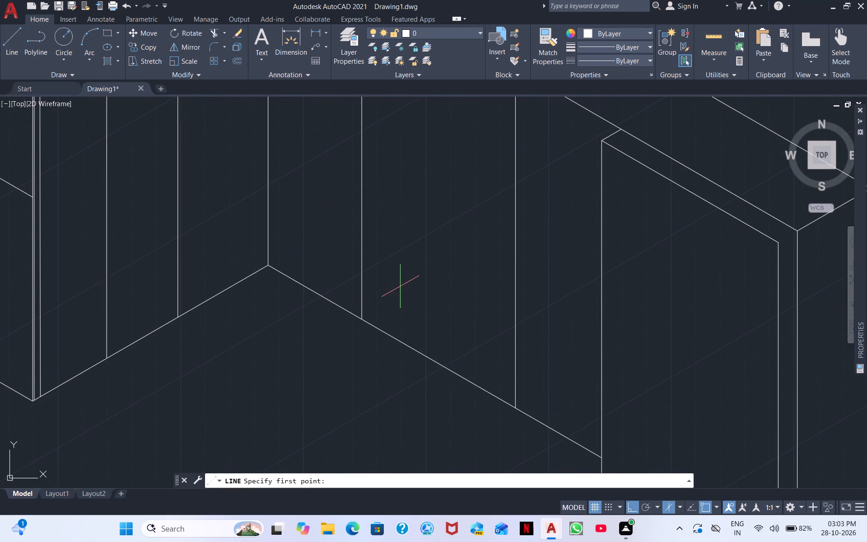
left_click(361, 149)
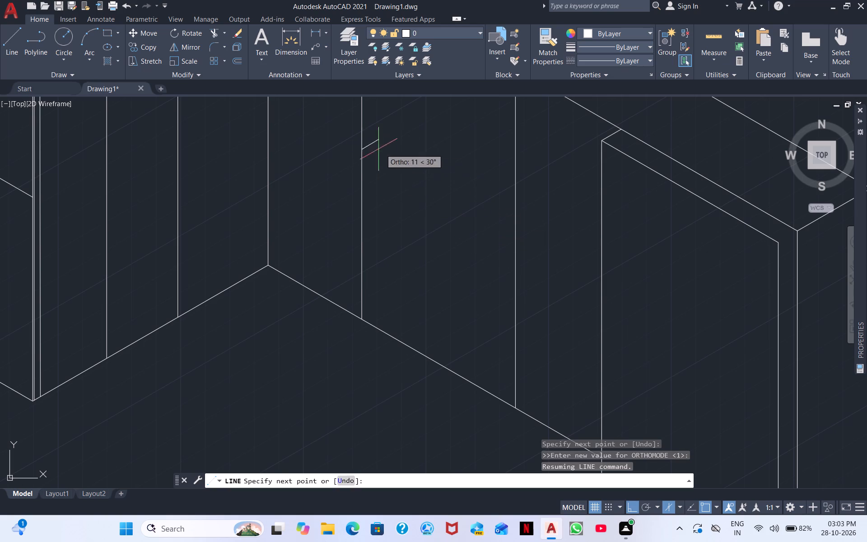
left_click(515, 235, "shift")
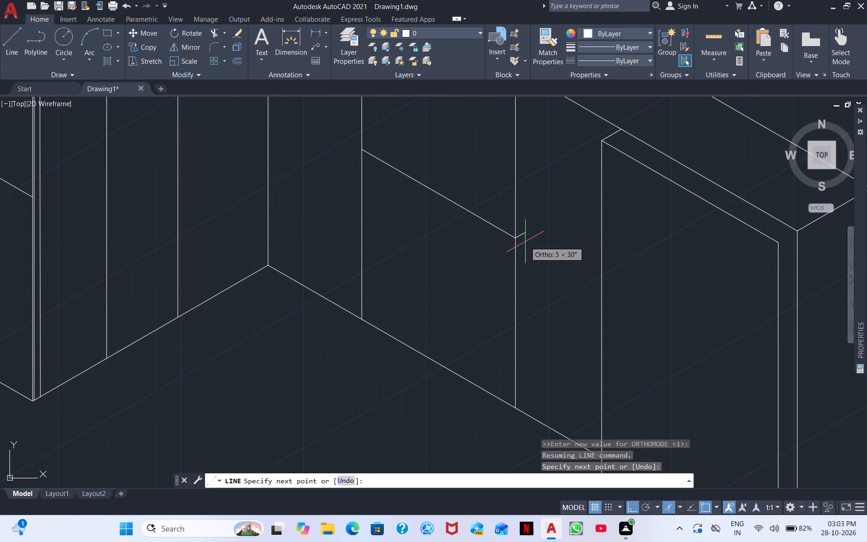
scroll(519, 247, "down", 1)
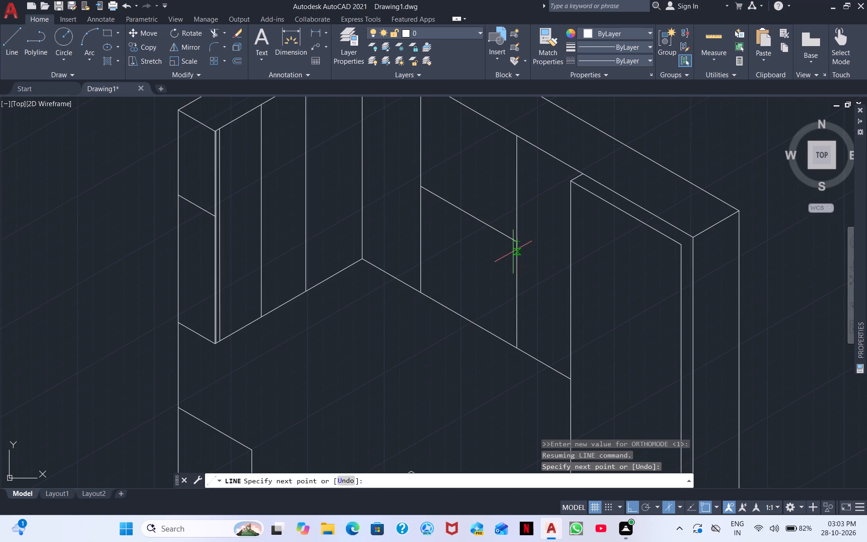
right_click(566, 265)
left_click(607, 274)
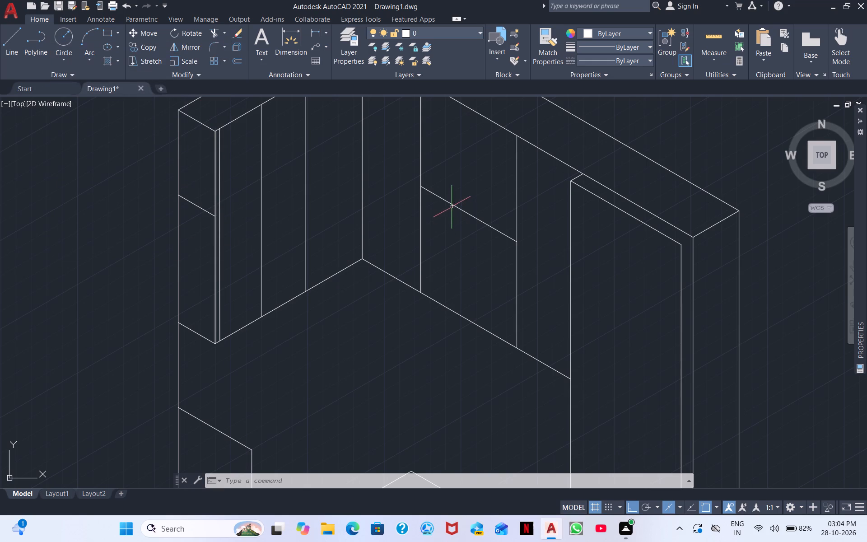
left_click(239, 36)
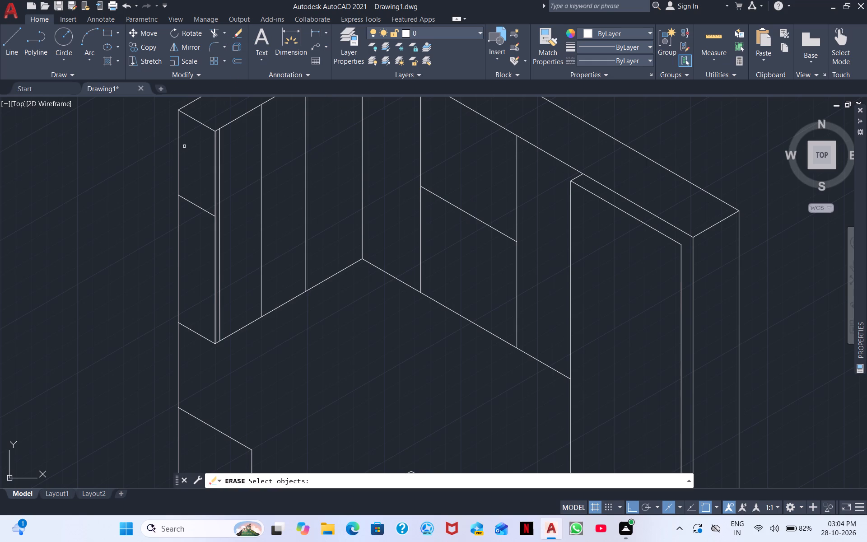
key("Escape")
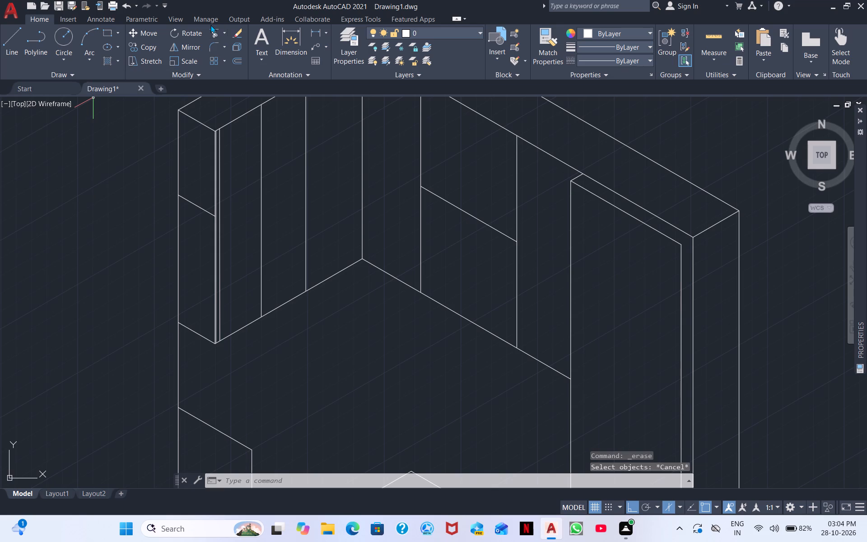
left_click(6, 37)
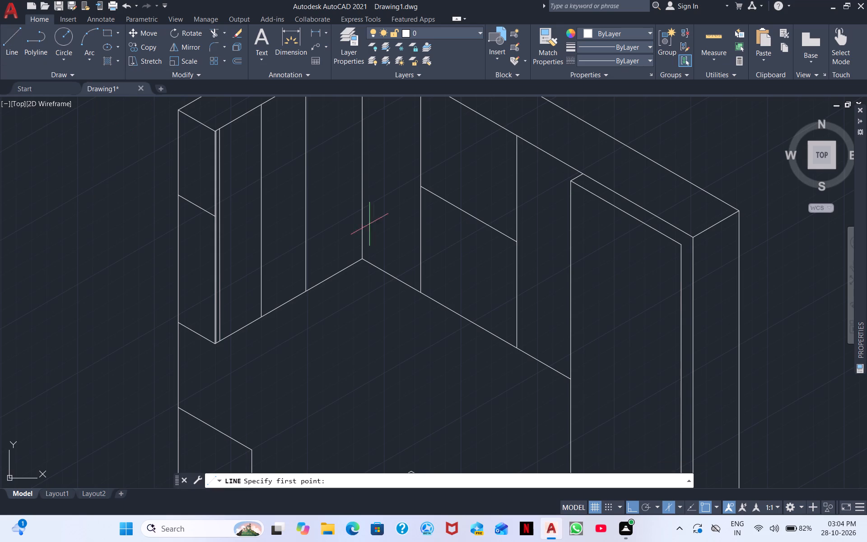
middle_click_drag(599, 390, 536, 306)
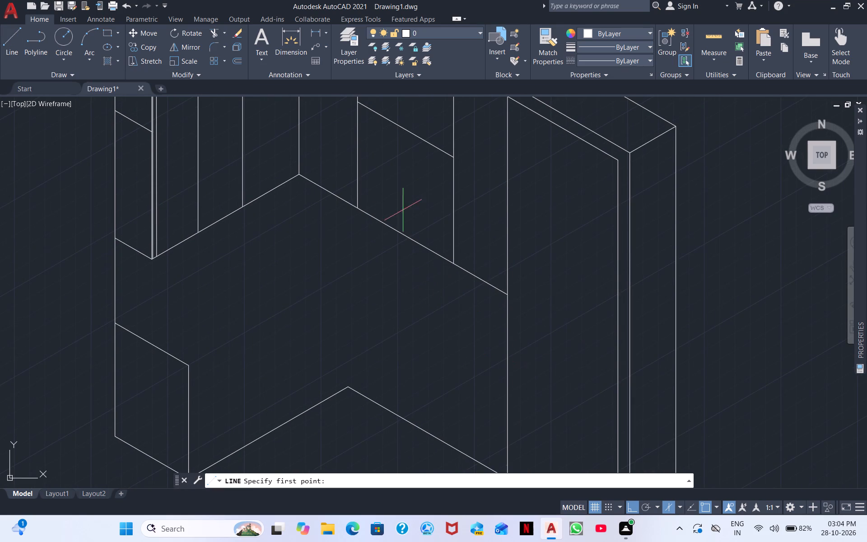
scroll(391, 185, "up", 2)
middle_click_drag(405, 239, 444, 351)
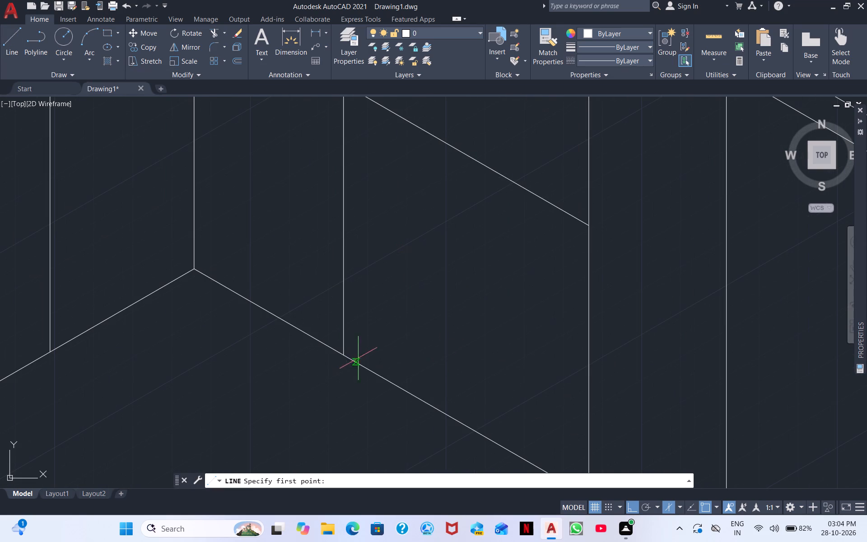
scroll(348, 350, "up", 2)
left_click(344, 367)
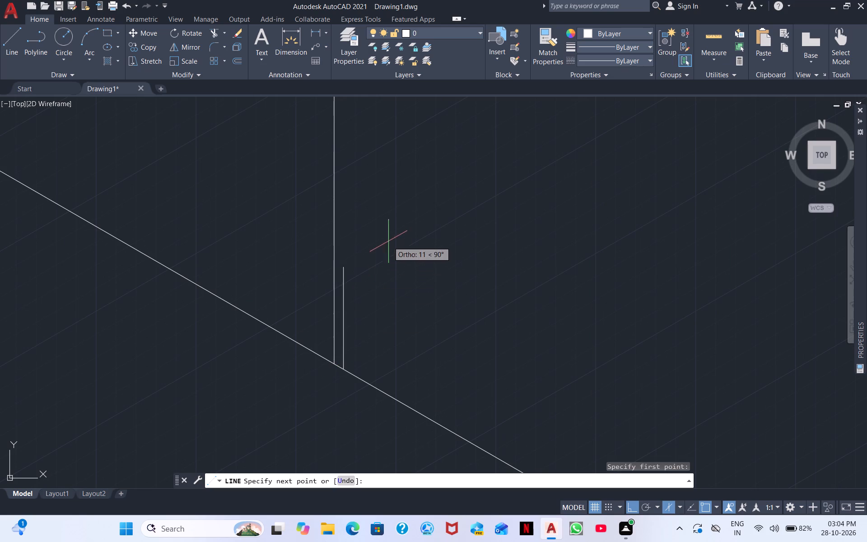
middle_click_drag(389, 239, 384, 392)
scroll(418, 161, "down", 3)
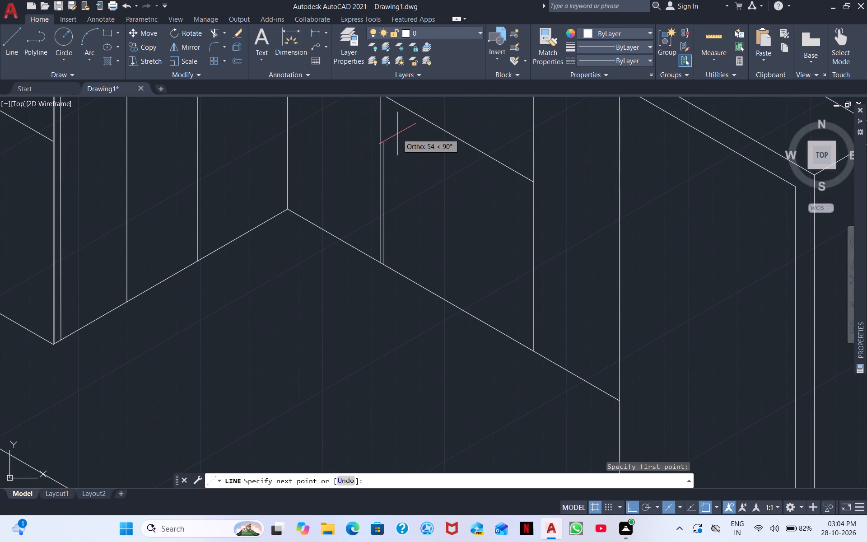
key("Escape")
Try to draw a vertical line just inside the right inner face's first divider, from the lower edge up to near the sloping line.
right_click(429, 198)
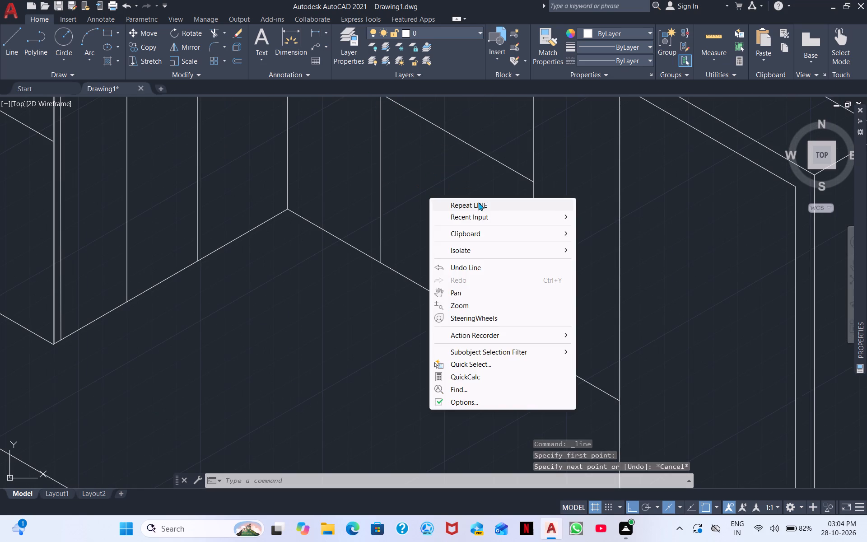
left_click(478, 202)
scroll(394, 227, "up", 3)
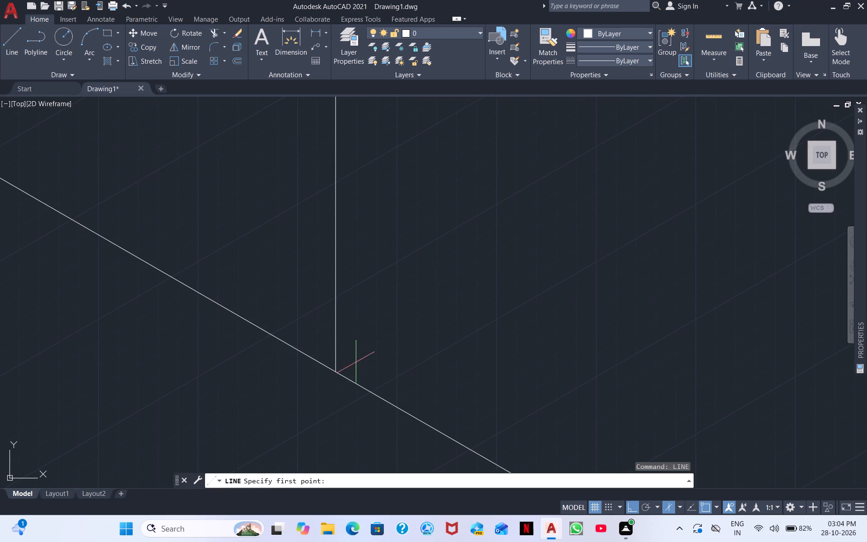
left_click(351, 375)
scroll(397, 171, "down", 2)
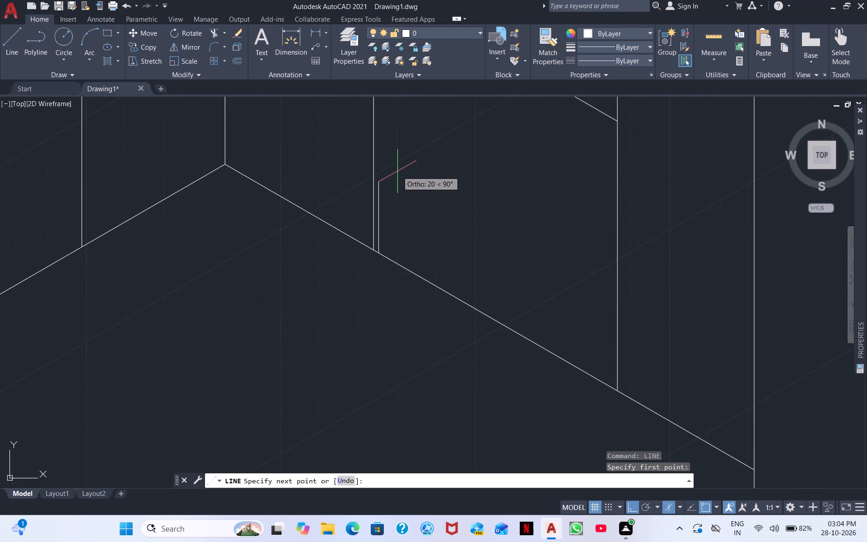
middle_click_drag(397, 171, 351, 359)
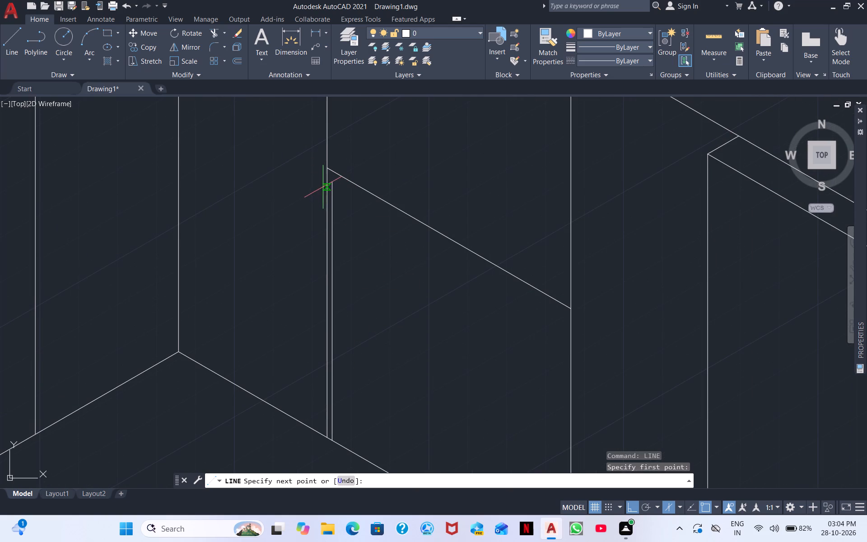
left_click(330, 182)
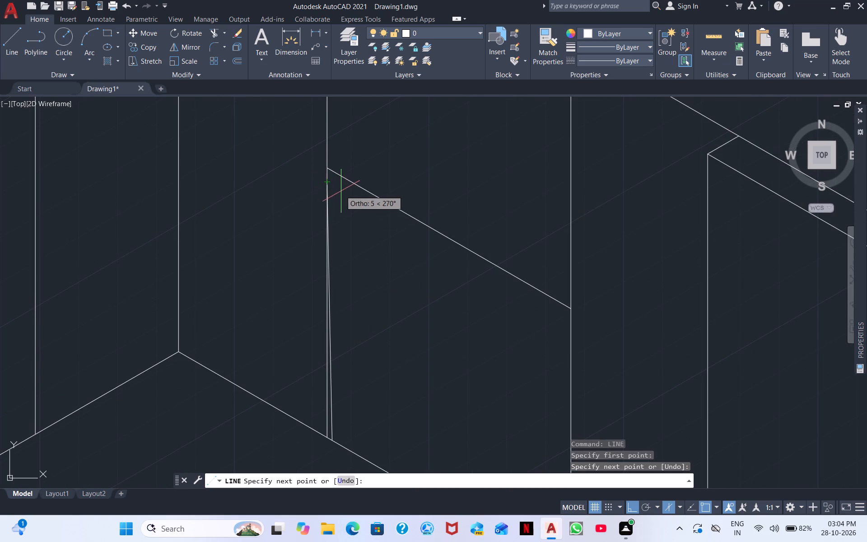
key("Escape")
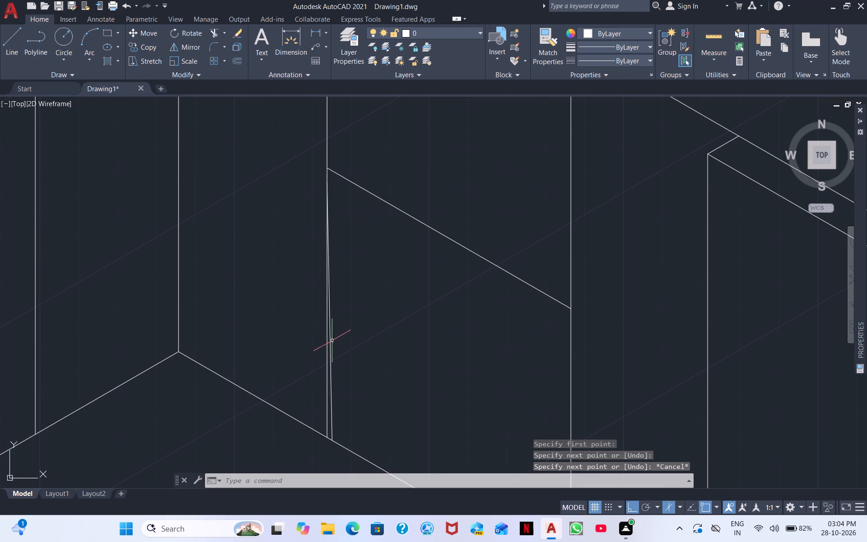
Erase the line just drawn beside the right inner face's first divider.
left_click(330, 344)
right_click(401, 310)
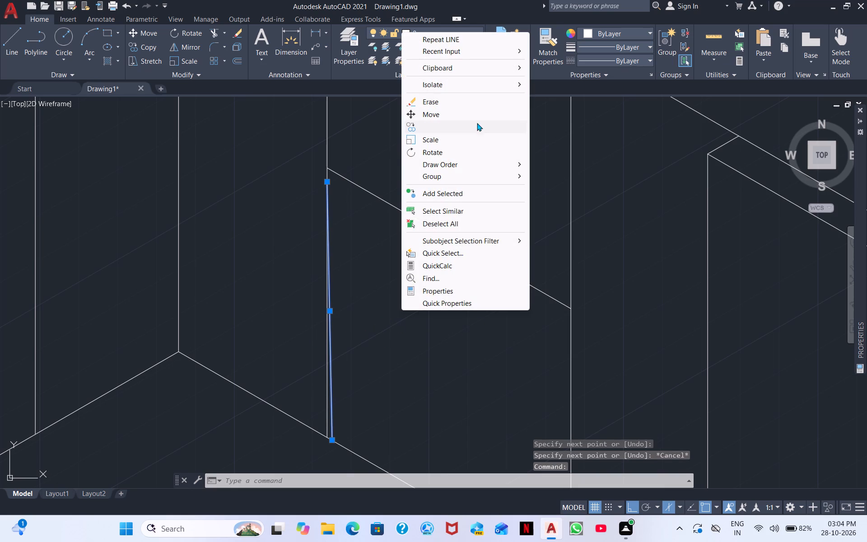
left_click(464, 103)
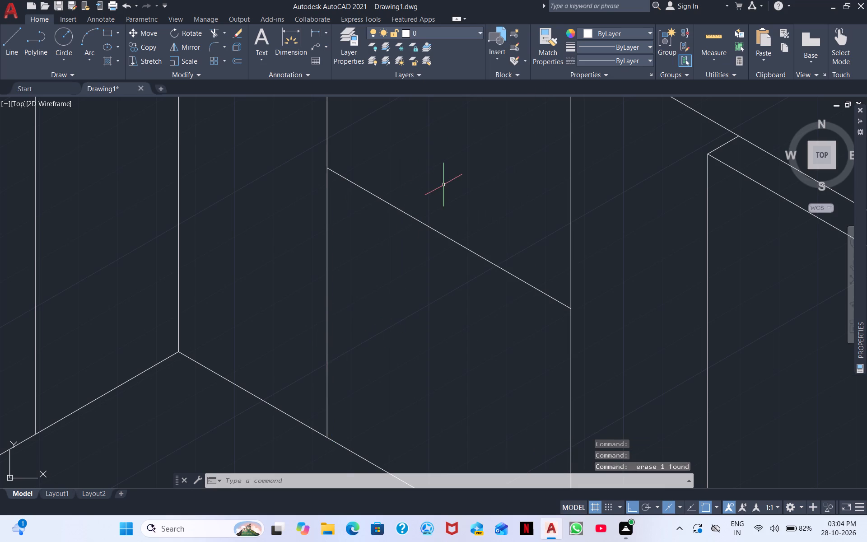
Draw a vertical line just inside the first divider, from slightly above the sloping line to slightly below the face's lower edge.
right_click(444, 185)
left_click(482, 206)
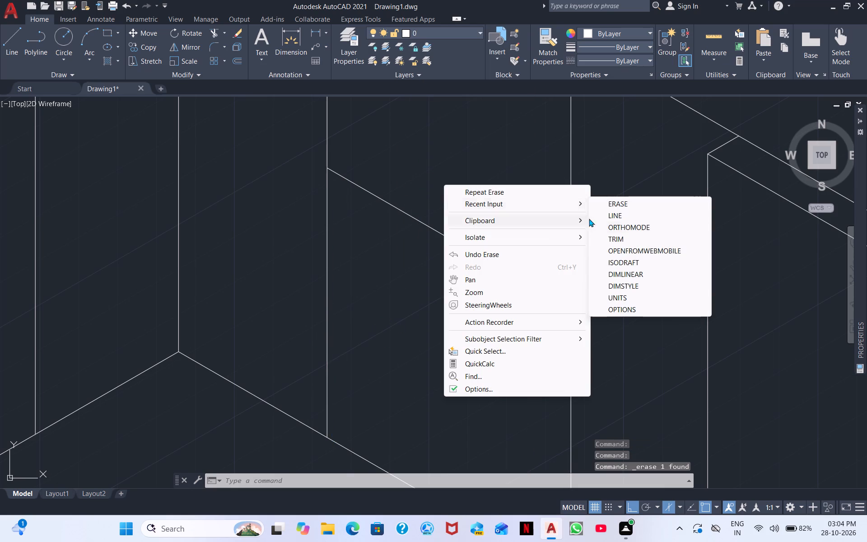
left_click(614, 214)
left_click(335, 162)
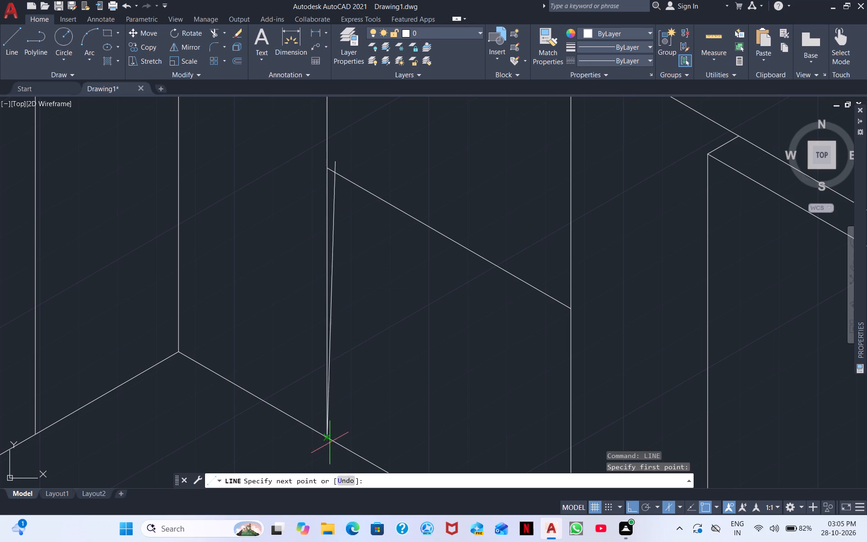
middle_click_drag(330, 441, 348, 373)
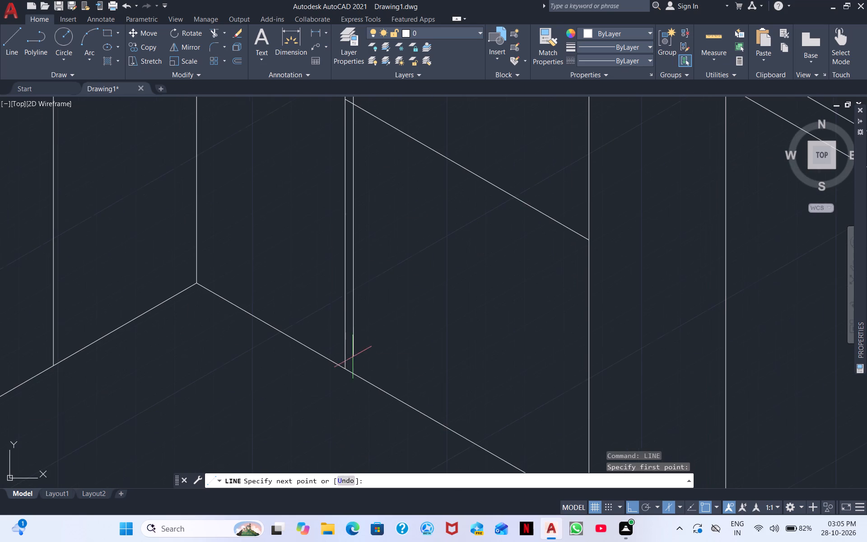
left_click(352, 396)
key("Escape")
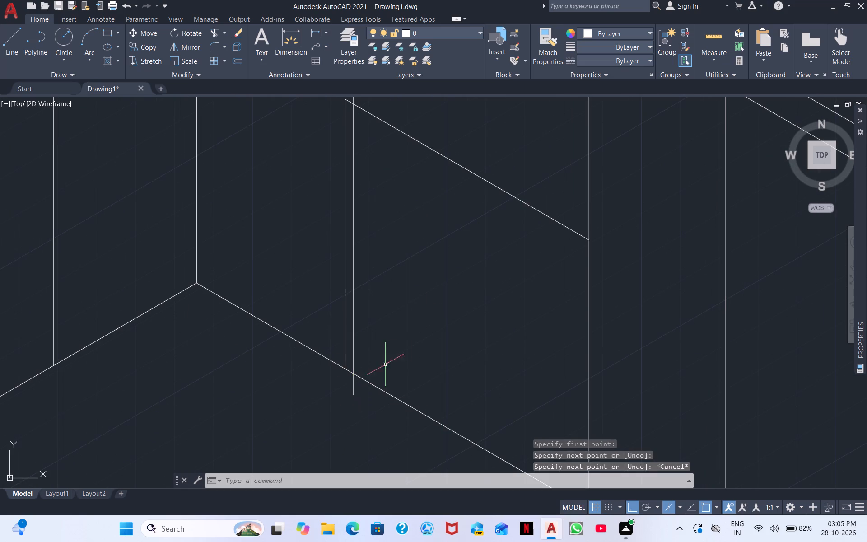
Using Isoplane Left, draw a 330° line just below the sloping line, running slightly past the vertical dividers at both ends.
right_click(431, 295)
left_click(477, 301)
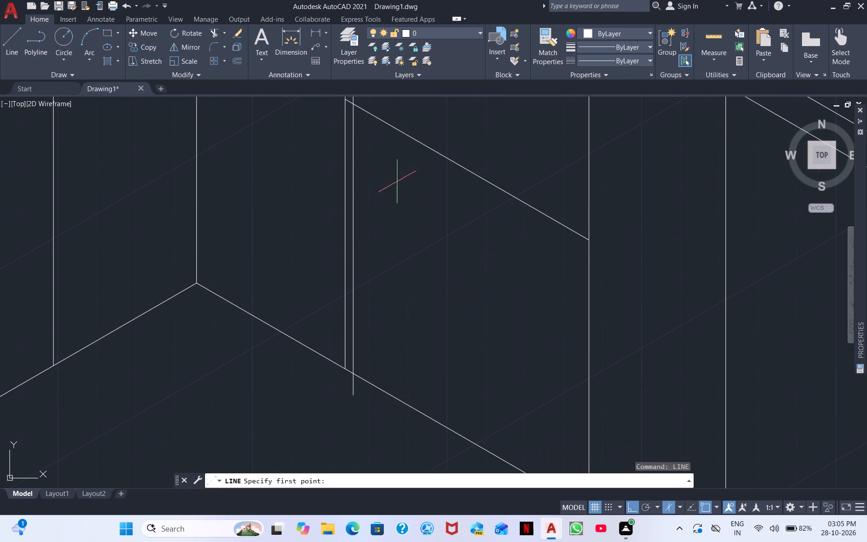
left_click(341, 116)
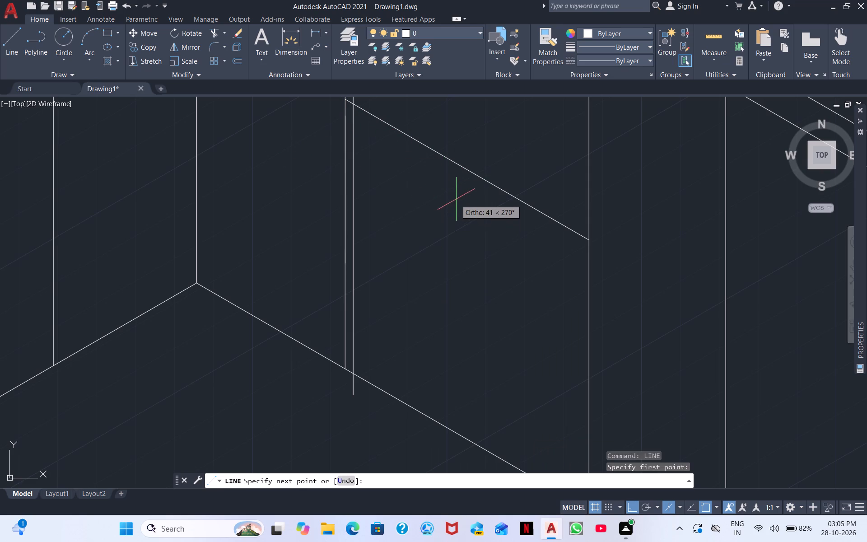
key("F5")
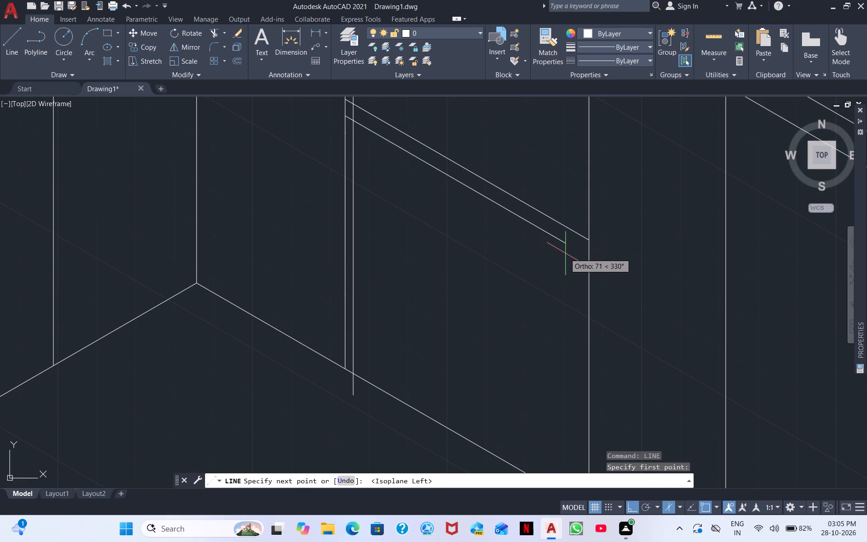
key("Escape")
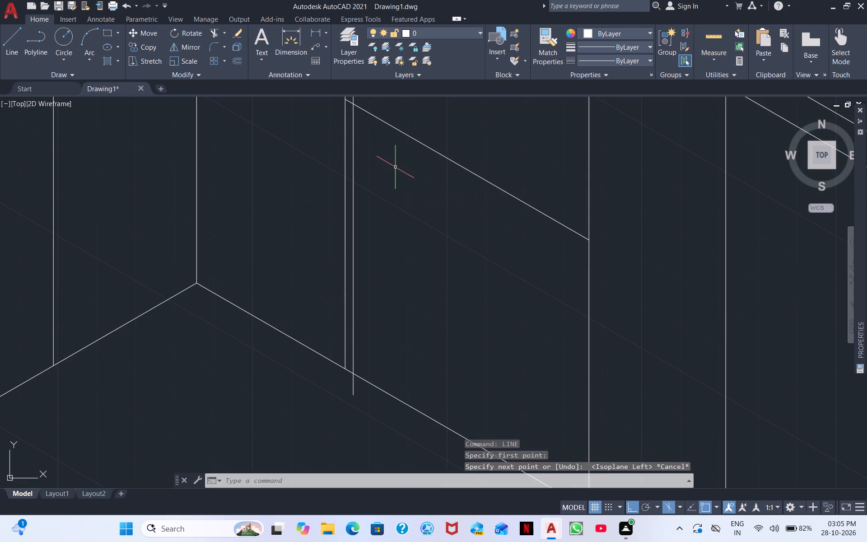
right_click(396, 168)
left_click(448, 178)
middle_click_drag(398, 145, 373, 242)
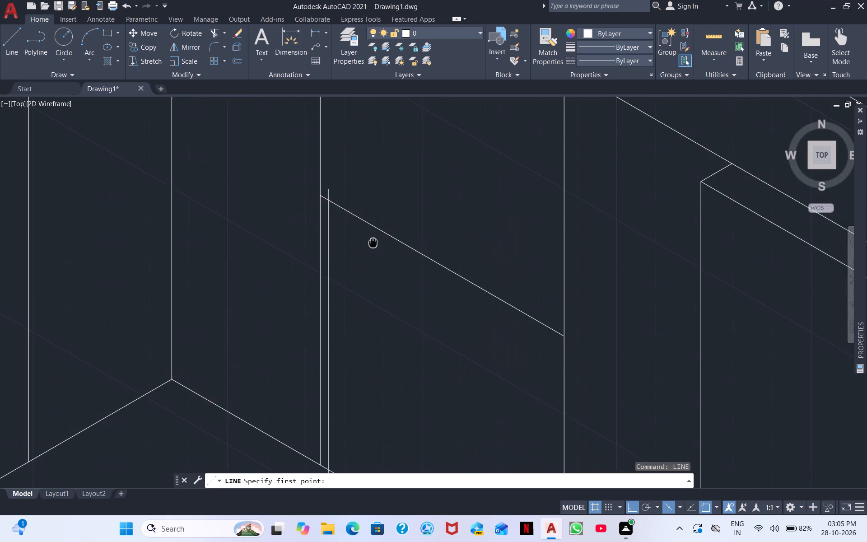
middle_click_drag(373, 242, 321, 258)
scroll(317, 255, "up", 2)
left_click(182, 162)
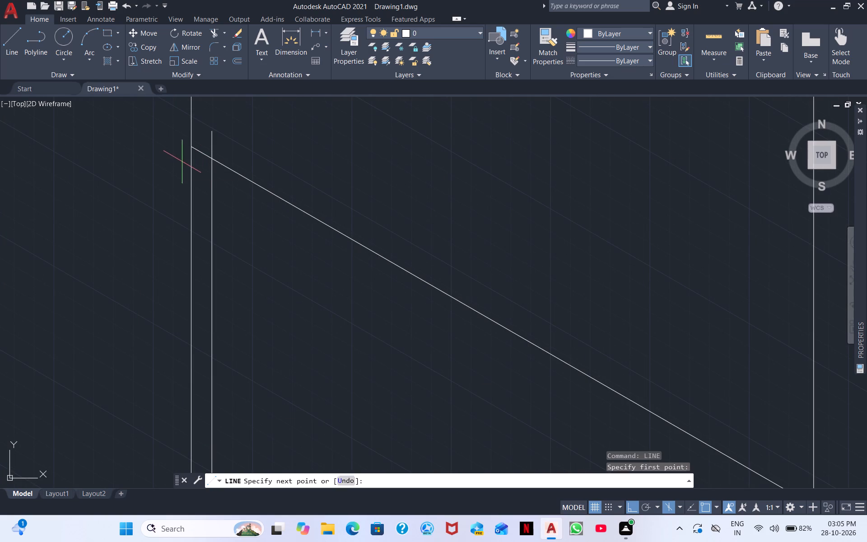
middle_click_drag(340, 304, 255, 135)
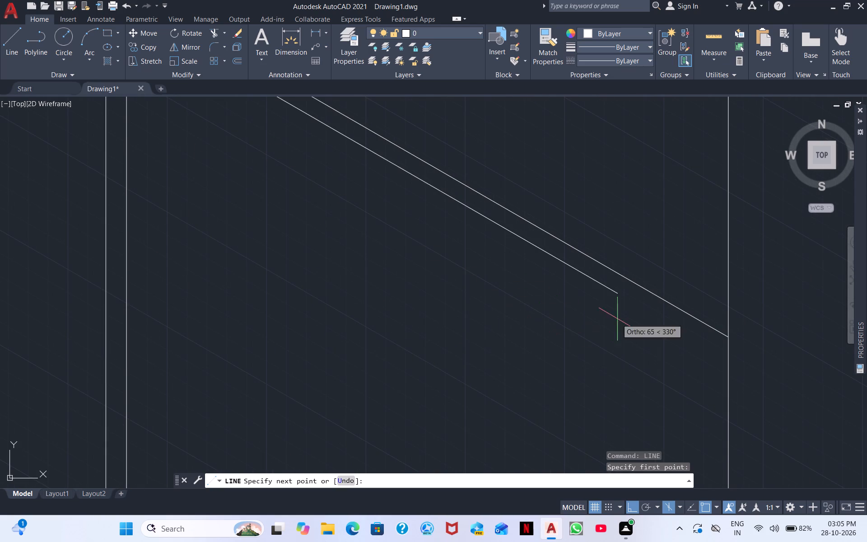
left_click(738, 359)
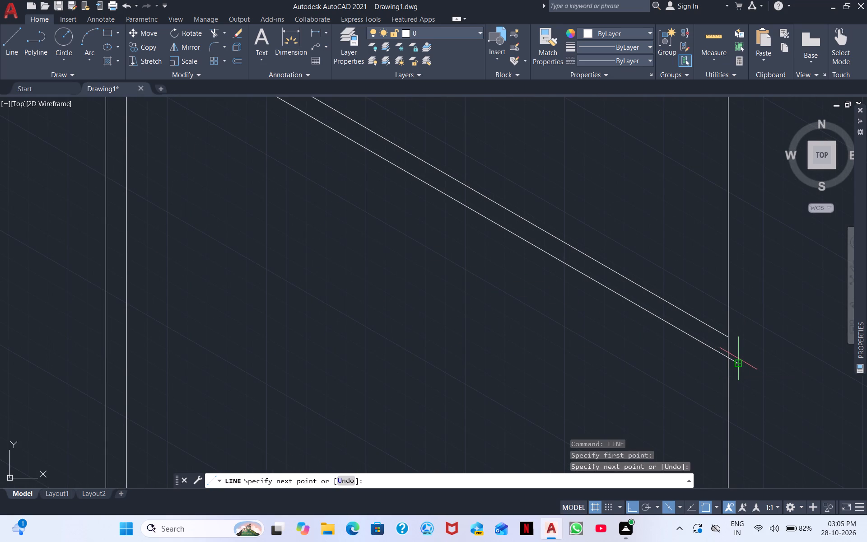
key("Escape")
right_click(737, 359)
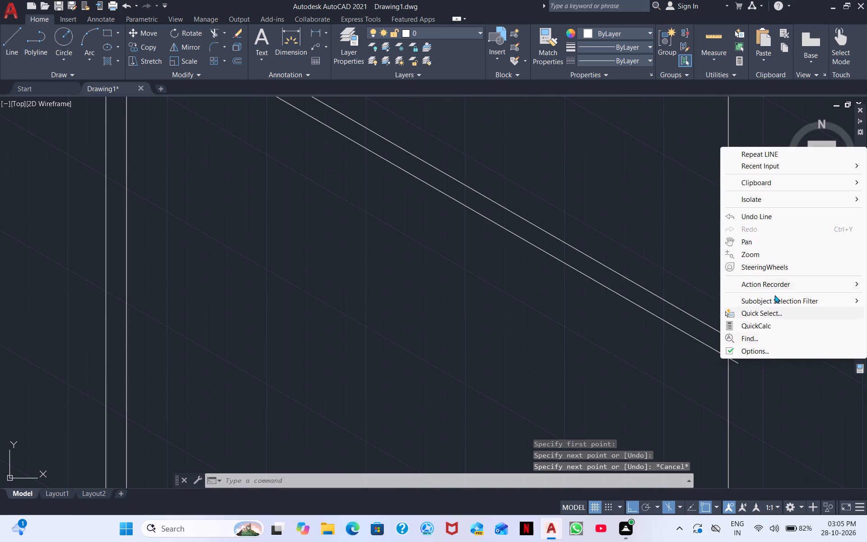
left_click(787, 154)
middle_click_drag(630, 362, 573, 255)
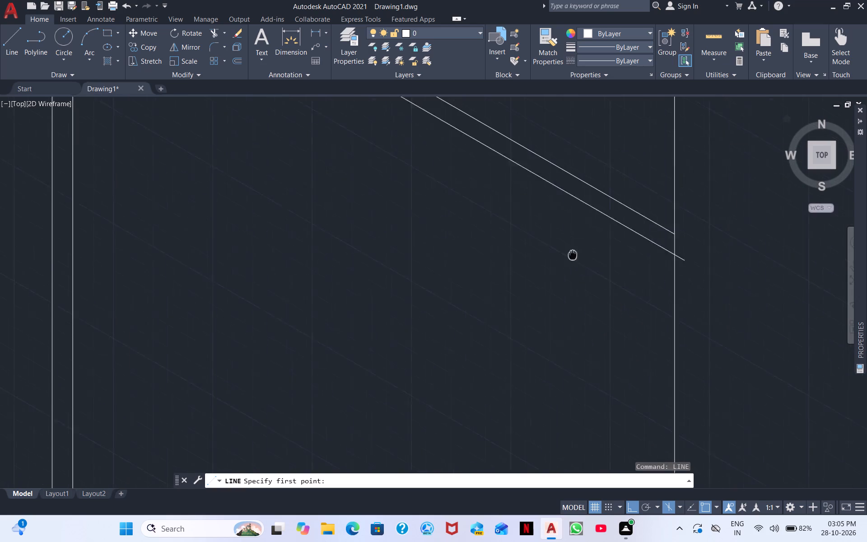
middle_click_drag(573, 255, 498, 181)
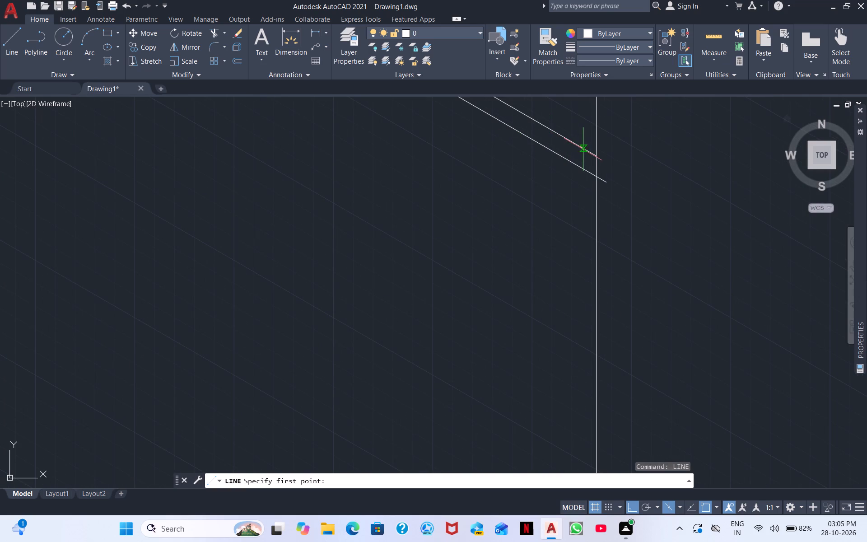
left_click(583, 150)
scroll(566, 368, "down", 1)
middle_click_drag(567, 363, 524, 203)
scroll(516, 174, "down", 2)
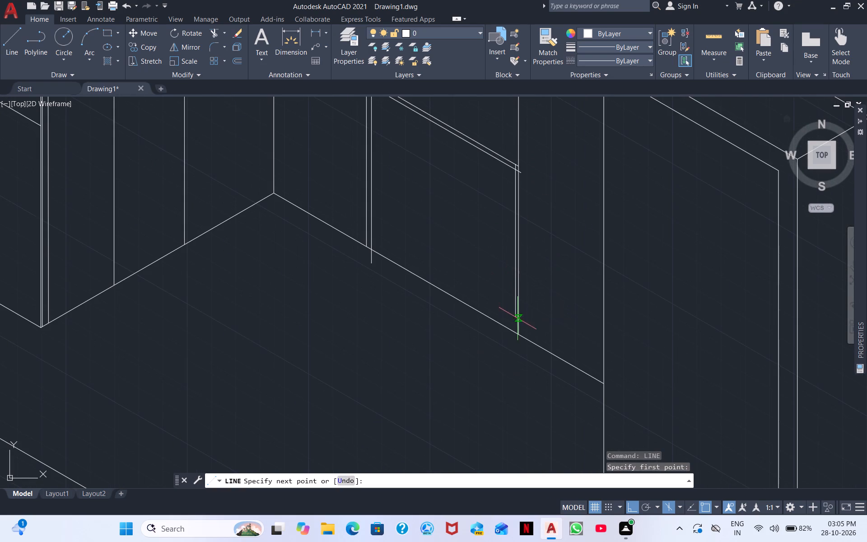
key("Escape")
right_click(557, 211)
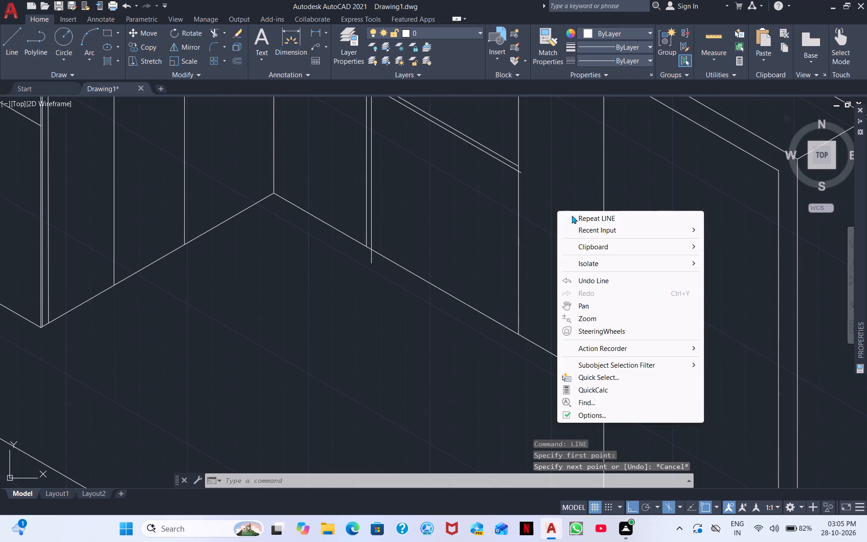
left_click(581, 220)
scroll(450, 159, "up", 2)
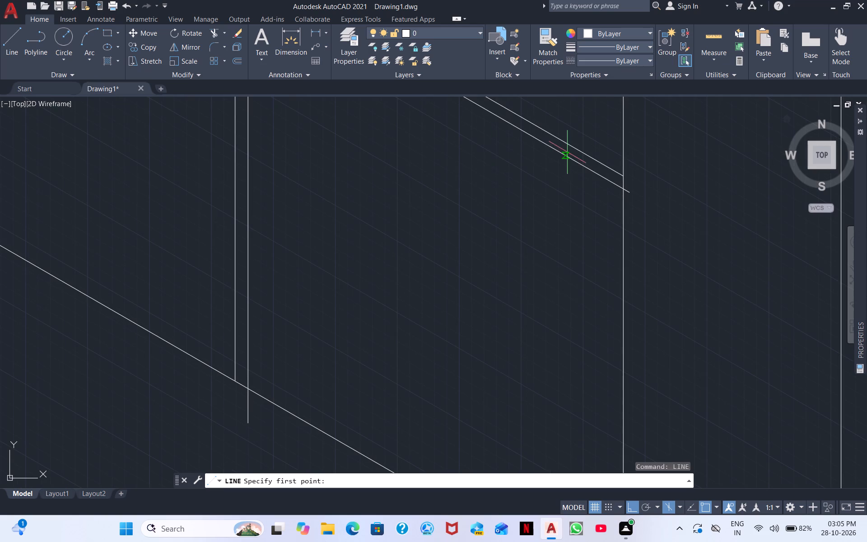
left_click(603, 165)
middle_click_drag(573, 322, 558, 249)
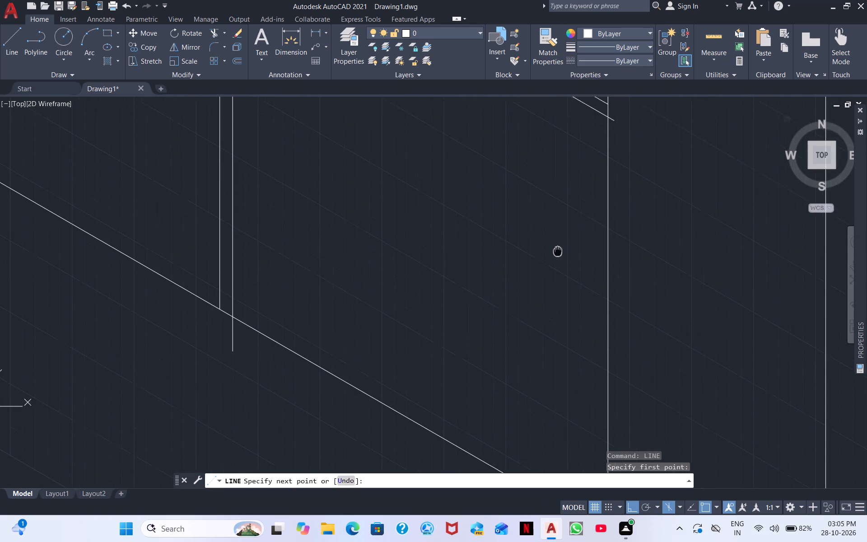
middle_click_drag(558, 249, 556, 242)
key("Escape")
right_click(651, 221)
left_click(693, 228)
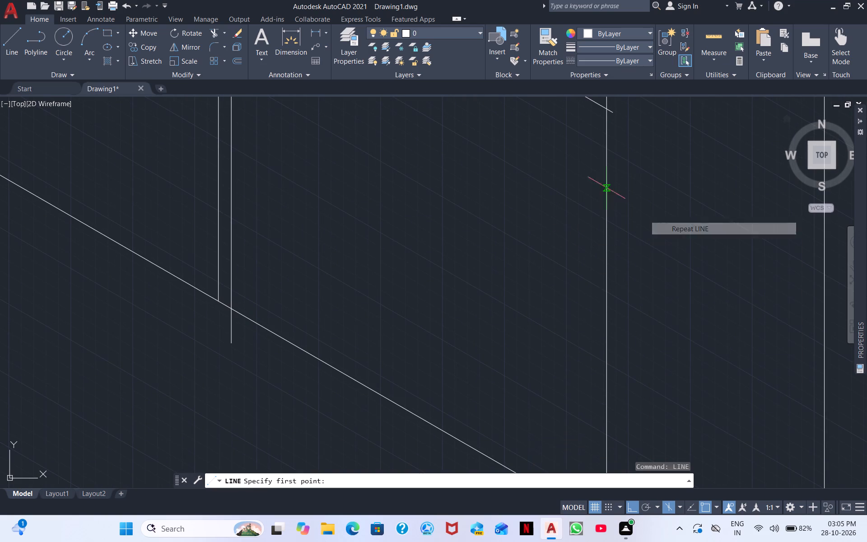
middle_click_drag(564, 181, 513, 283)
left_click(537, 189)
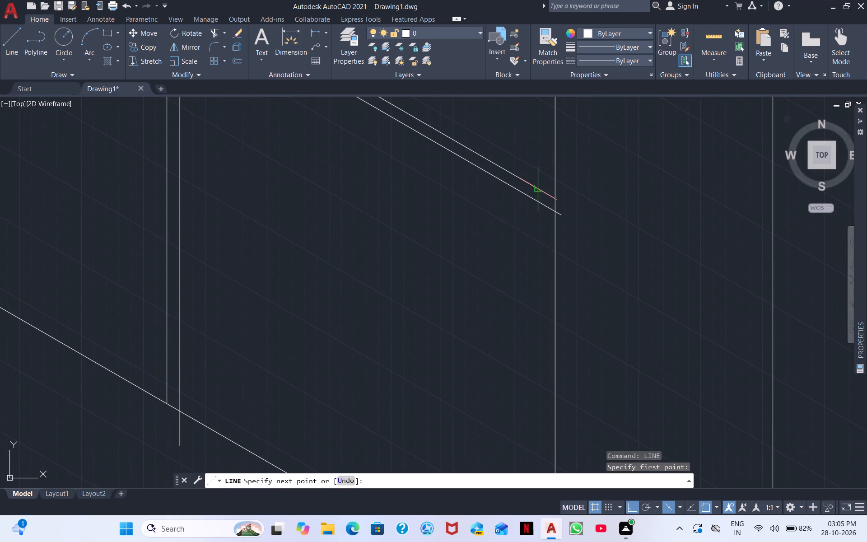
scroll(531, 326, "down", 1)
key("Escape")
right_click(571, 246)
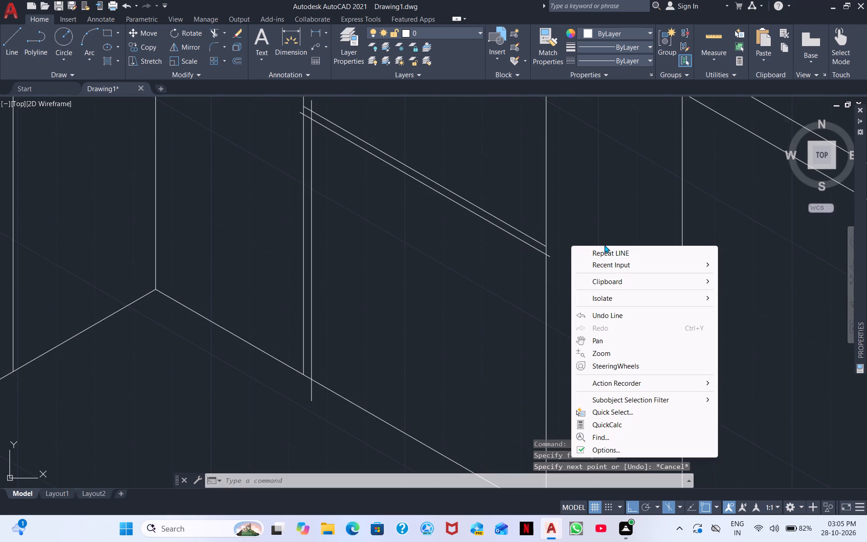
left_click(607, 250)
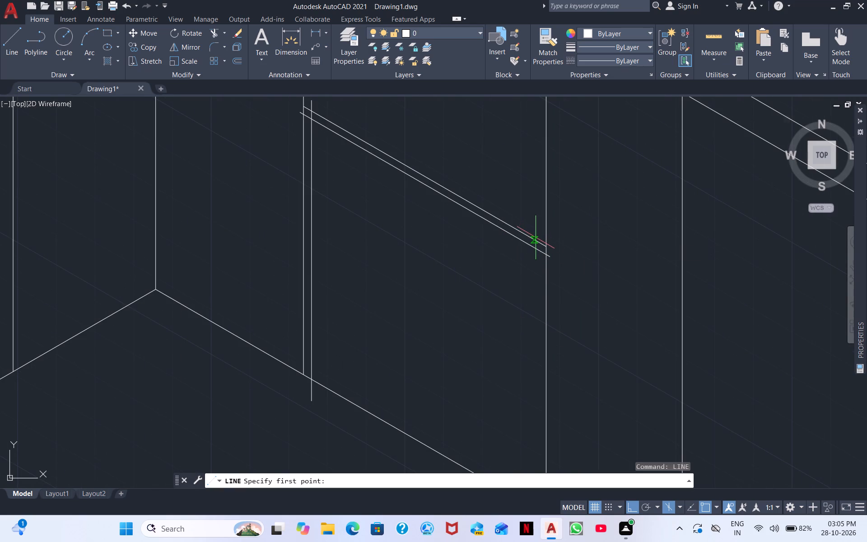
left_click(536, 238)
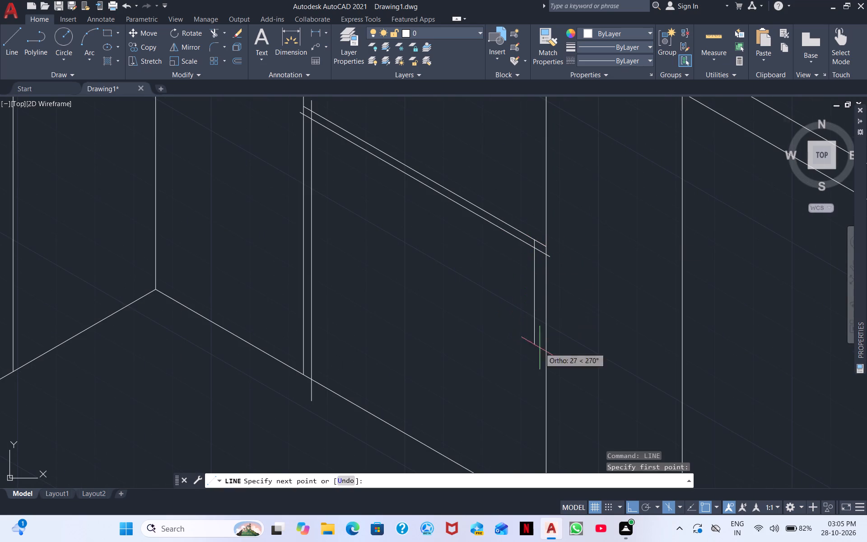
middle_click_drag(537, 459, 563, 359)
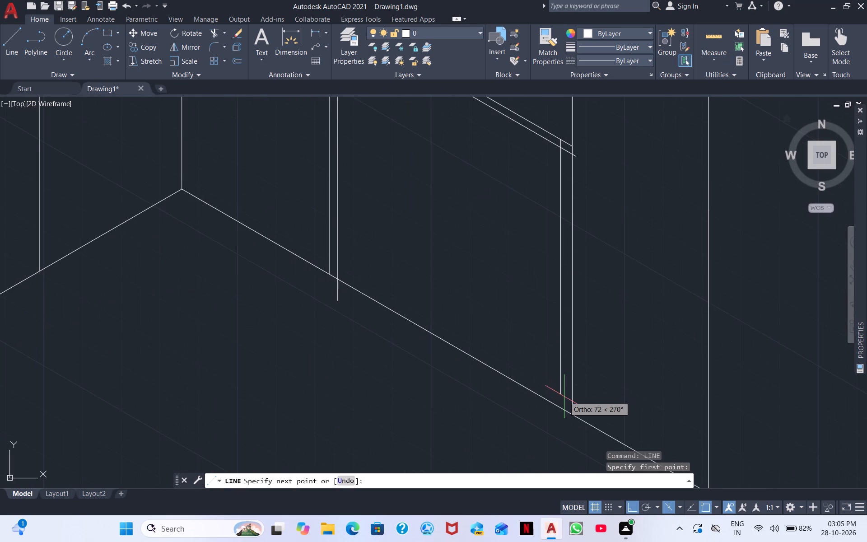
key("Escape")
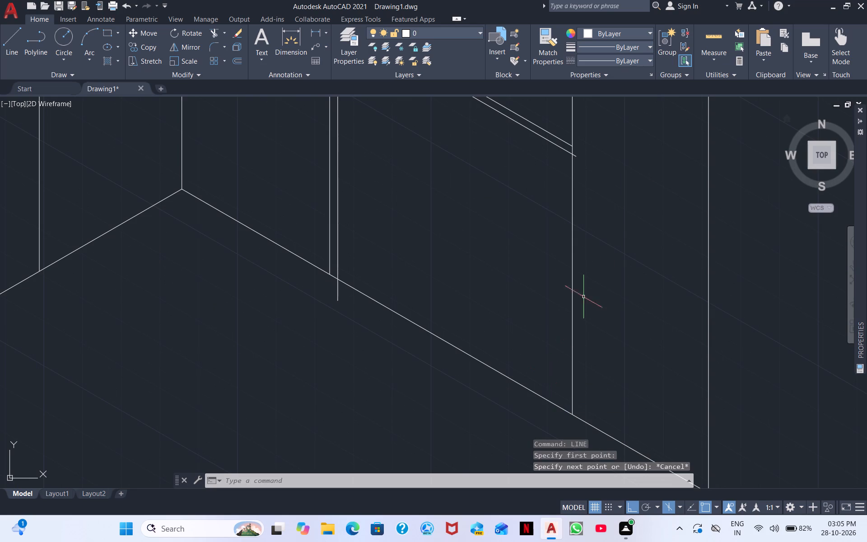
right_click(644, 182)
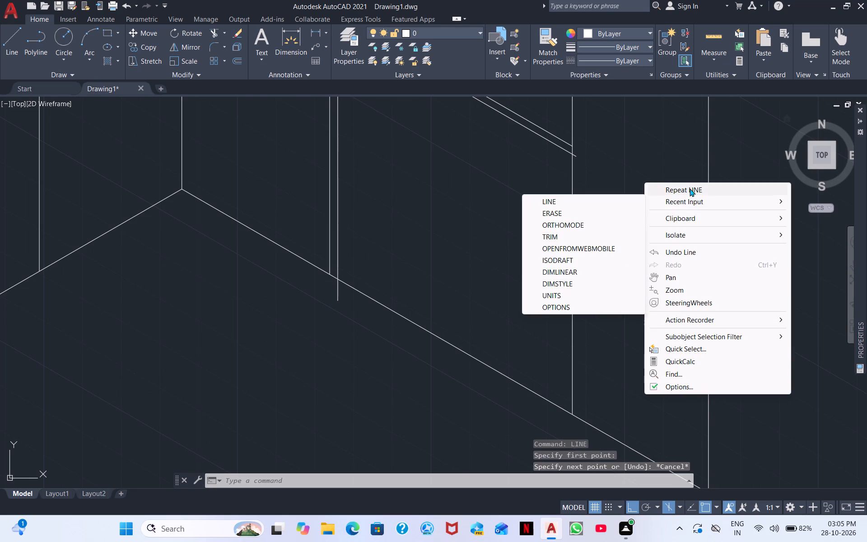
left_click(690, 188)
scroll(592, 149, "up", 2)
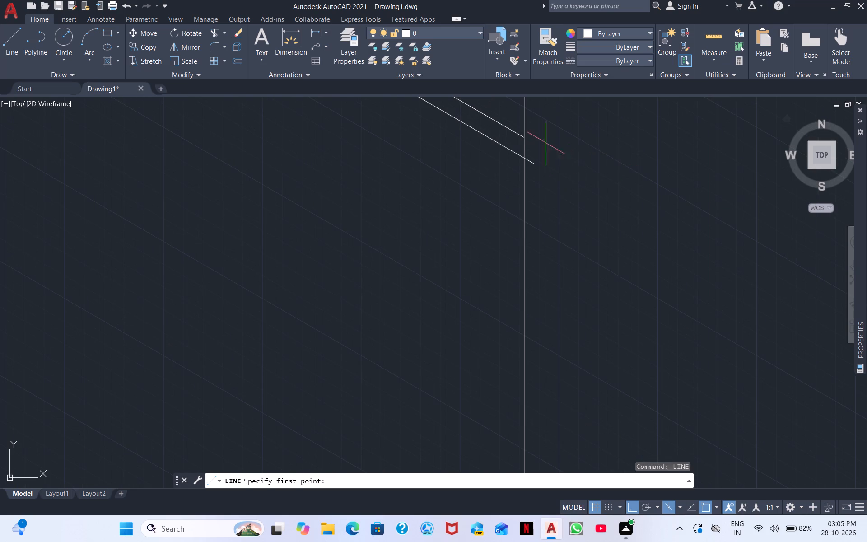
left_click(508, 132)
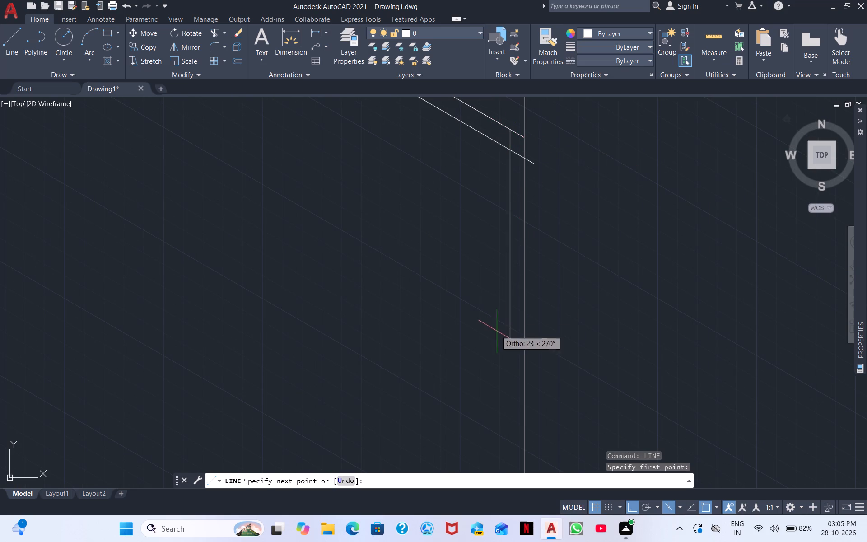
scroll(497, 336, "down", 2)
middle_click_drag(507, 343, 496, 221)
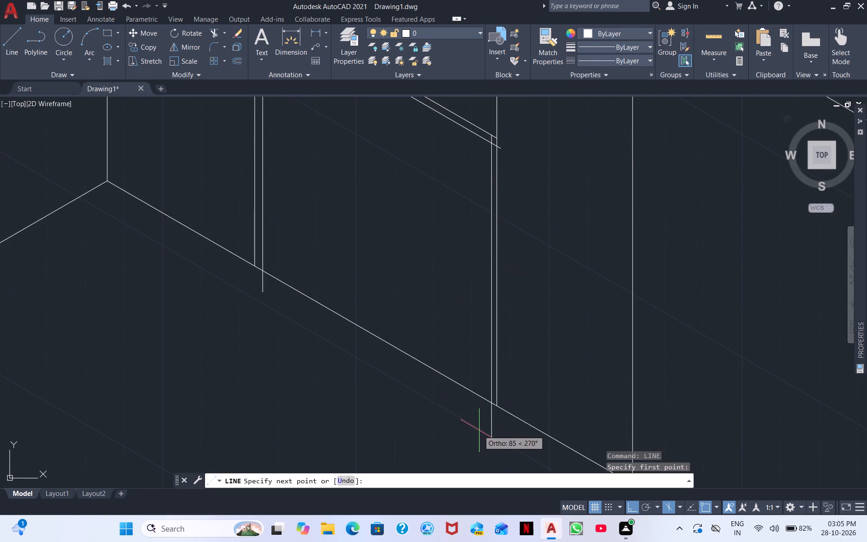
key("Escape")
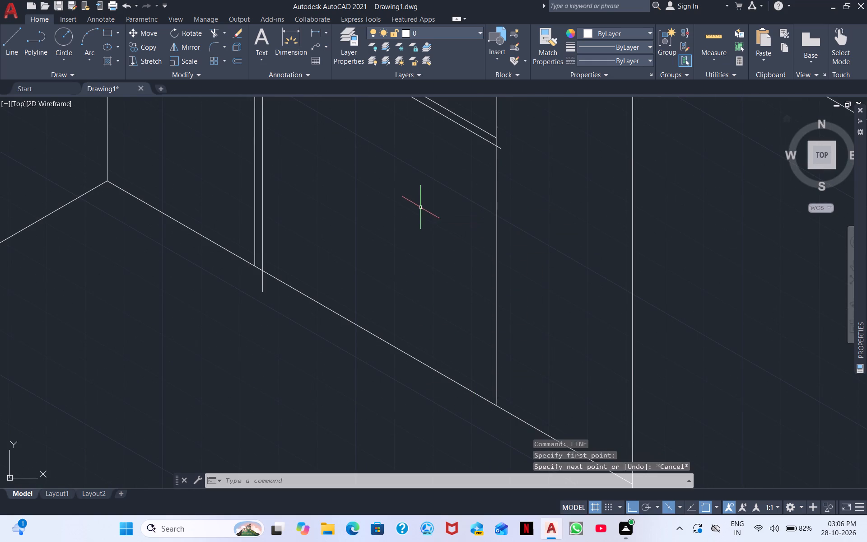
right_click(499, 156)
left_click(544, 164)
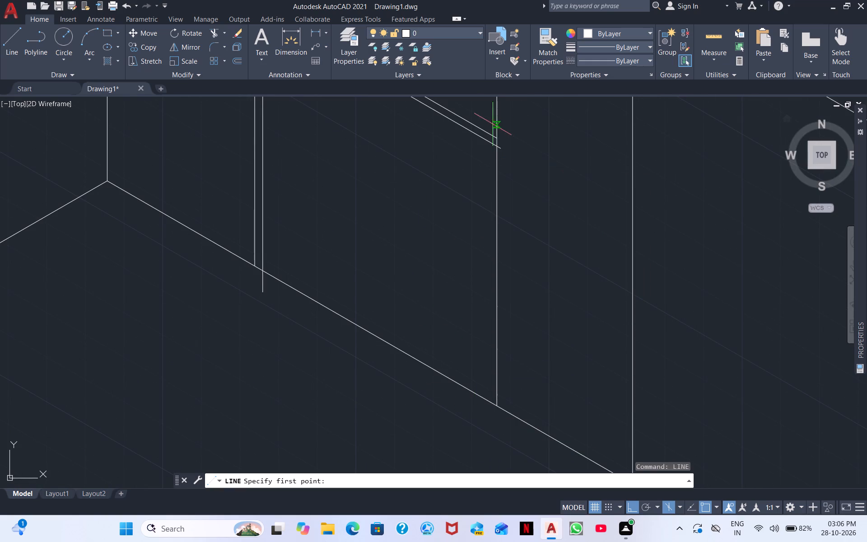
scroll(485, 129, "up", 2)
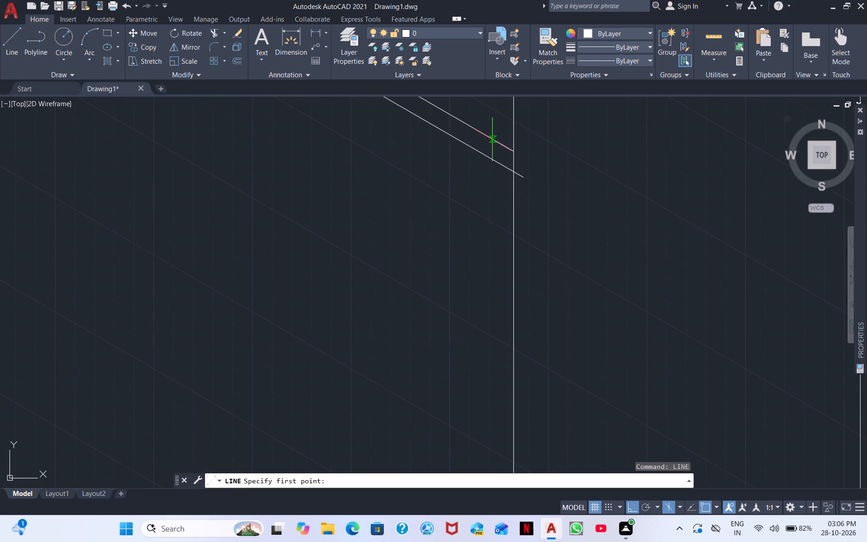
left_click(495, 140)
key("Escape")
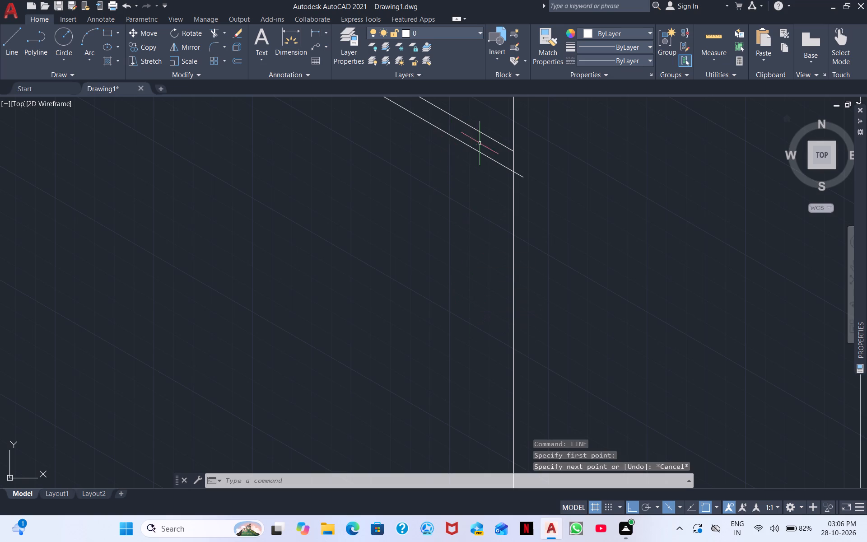
Draw a vertical line about 80 cm long just inside the second divider, from the upper sloping line to slightly below the face's lower edge.
right_click(503, 230)
left_click(534, 238)
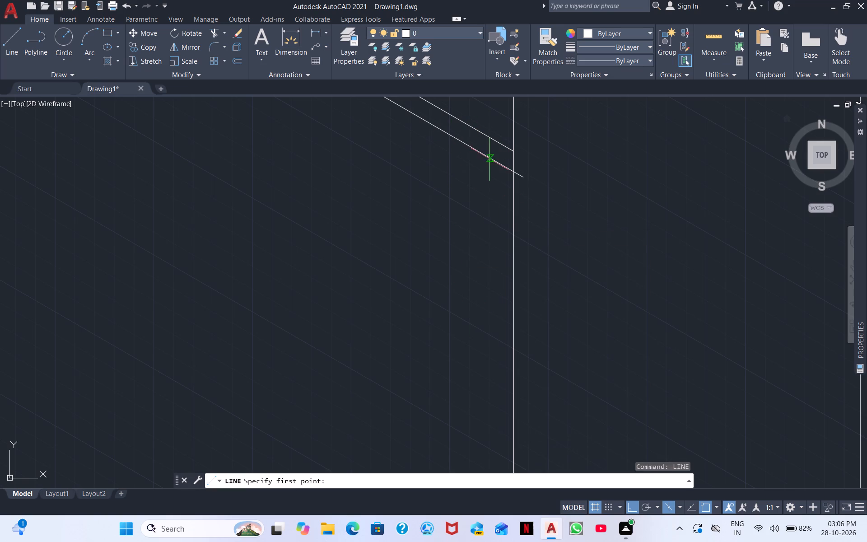
left_click(499, 143)
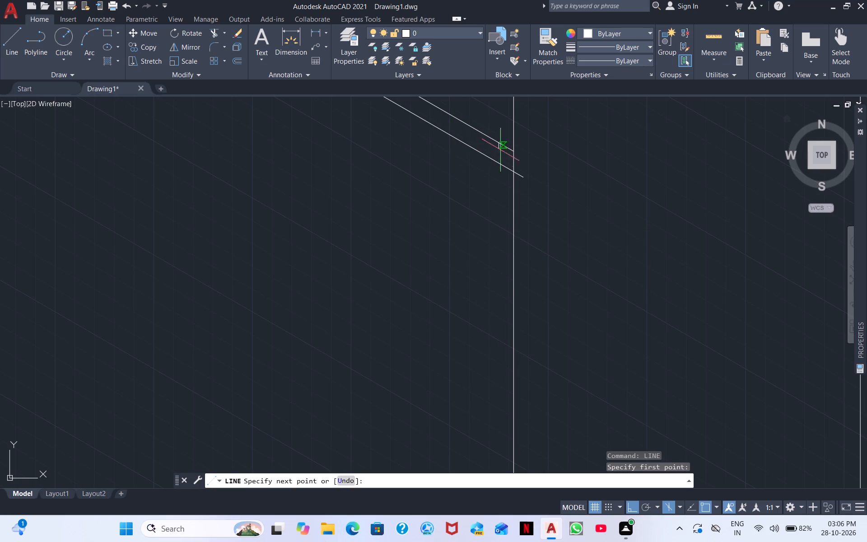
scroll(489, 456, "down", 2)
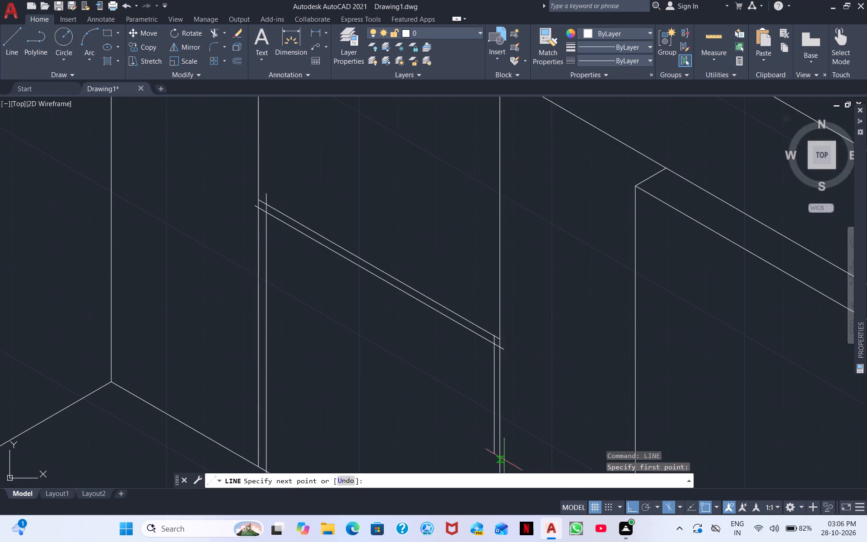
middle_click_drag(497, 439, 483, 264)
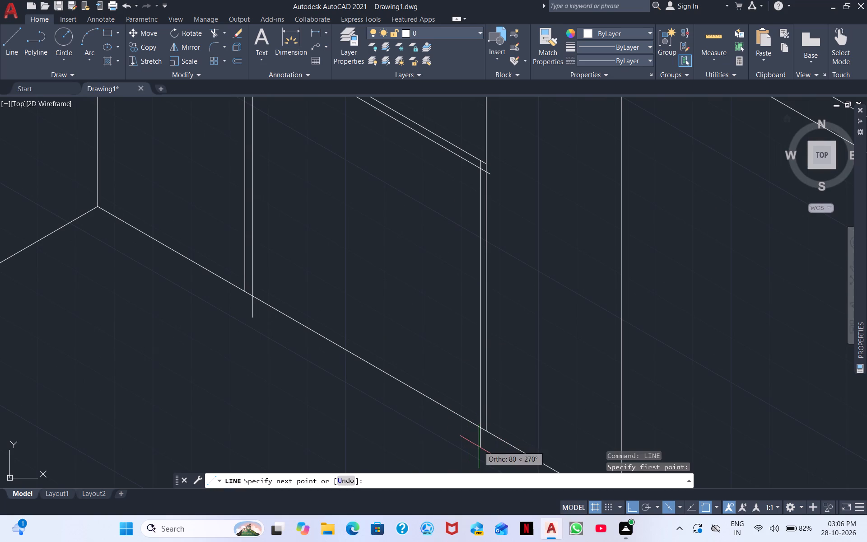
left_click(479, 447)
key("grave")
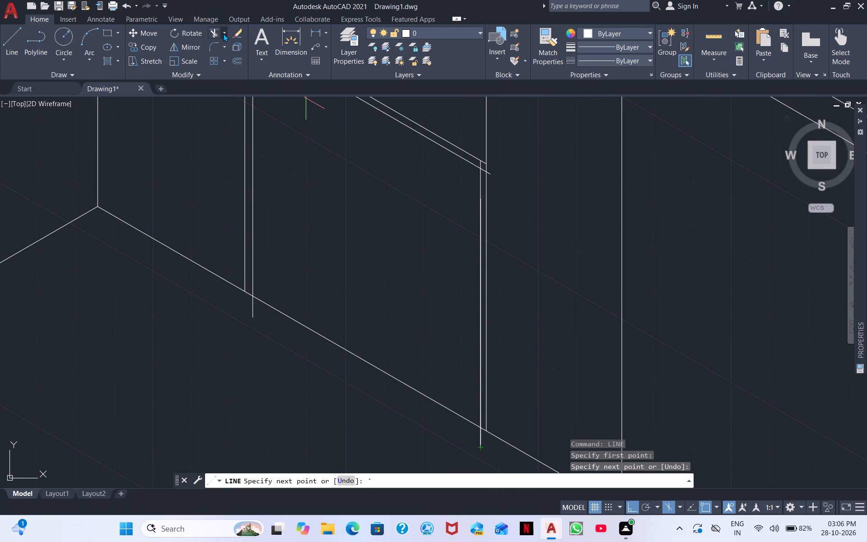
Trim the end of the first divider's inner vertical line that extends below the face's lower edge.
left_click(214, 32)
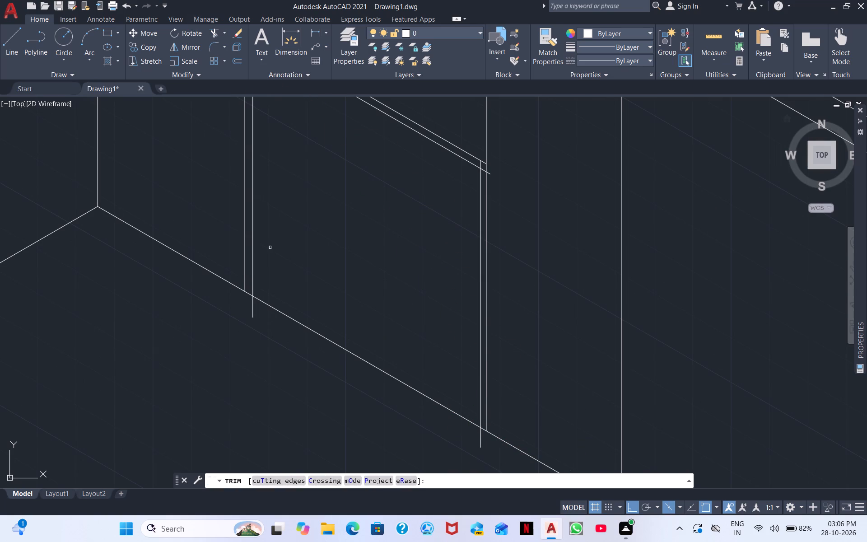
scroll(240, 301, "up", 2)
left_click_drag(264, 316, 258, 318)
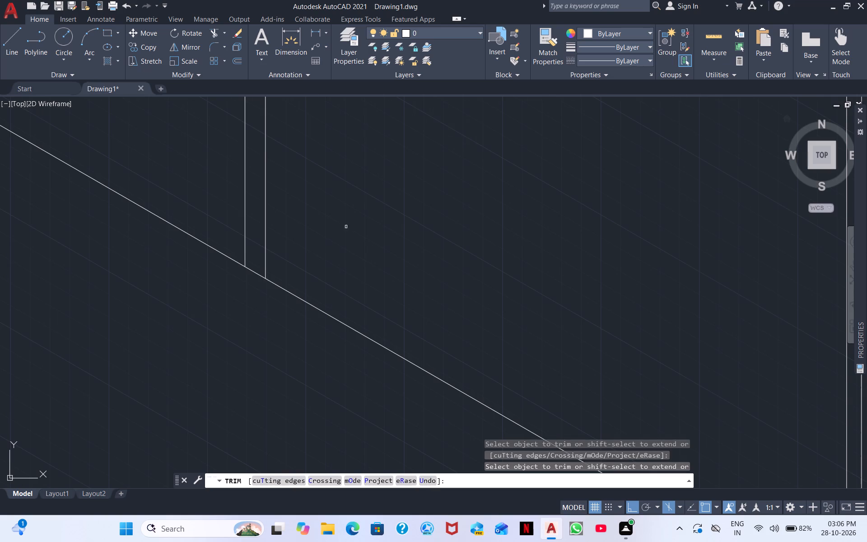
Trim the lower sloping line and the inner vertical line beside the first divider so they meet in a clean upper corner.
scroll(346, 227, "down", 3)
middle_click_drag(375, 189, 267, 356)
scroll(235, 304, "up", 4)
middle_click_drag(248, 269, 306, 471)
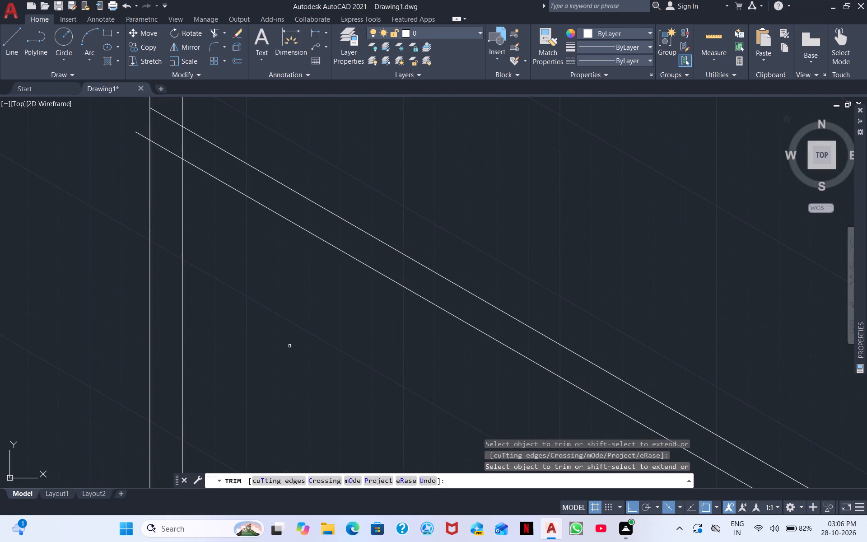
left_click(144, 134)
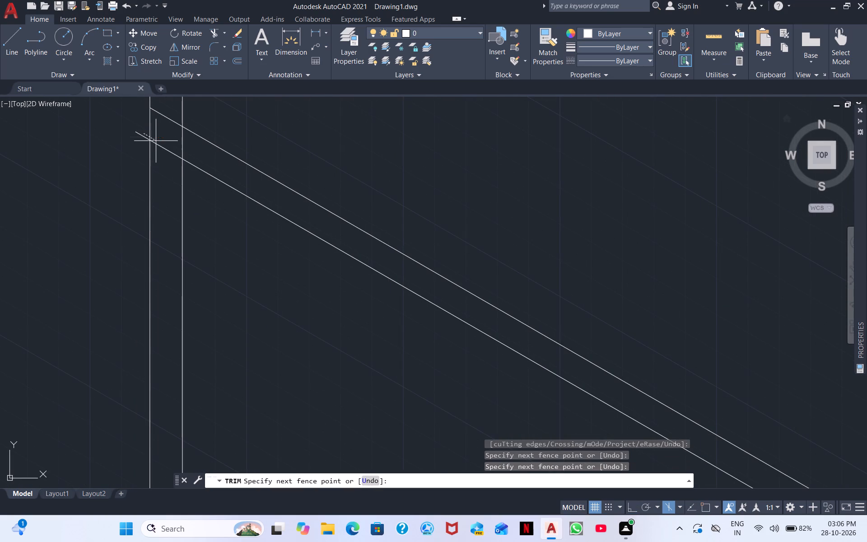
left_click_drag(131, 133, 116, 154)
left_click_drag(163, 146, 159, 157)
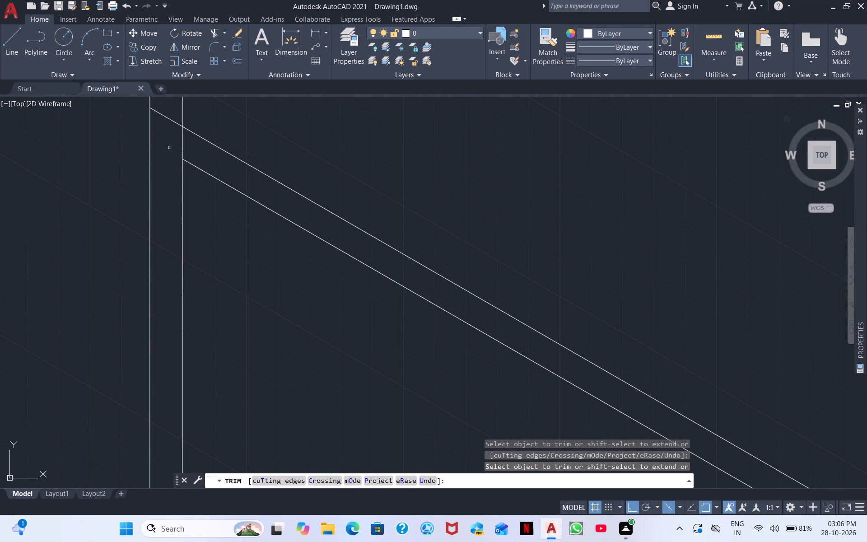
left_click_drag(172, 145, 214, 156)
left_click(185, 107)
left_click(176, 103)
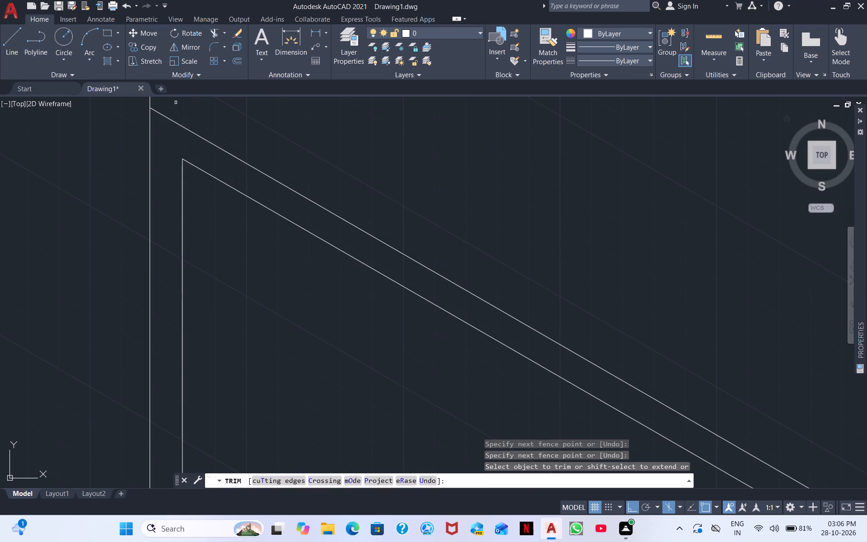
Trim the lower sloping line and the inner vertical line beside the second divider so they meet in a clean upper corner.
scroll(332, 188, "down", 1)
middle_click_drag(588, 270, 414, 140)
scroll(601, 346, "up", 1)
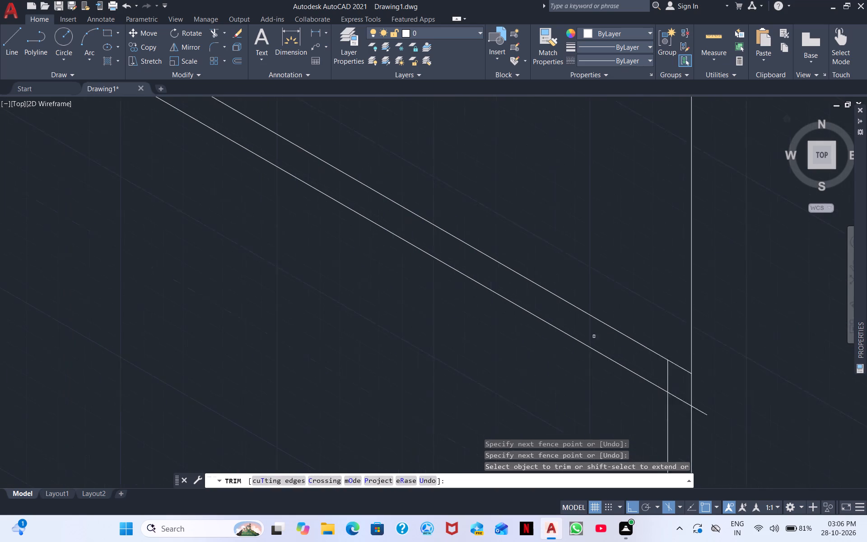
scroll(592, 335, "up", 1)
middle_click_drag(693, 404, 623, 300)
left_click_drag(623, 288, 649, 302)
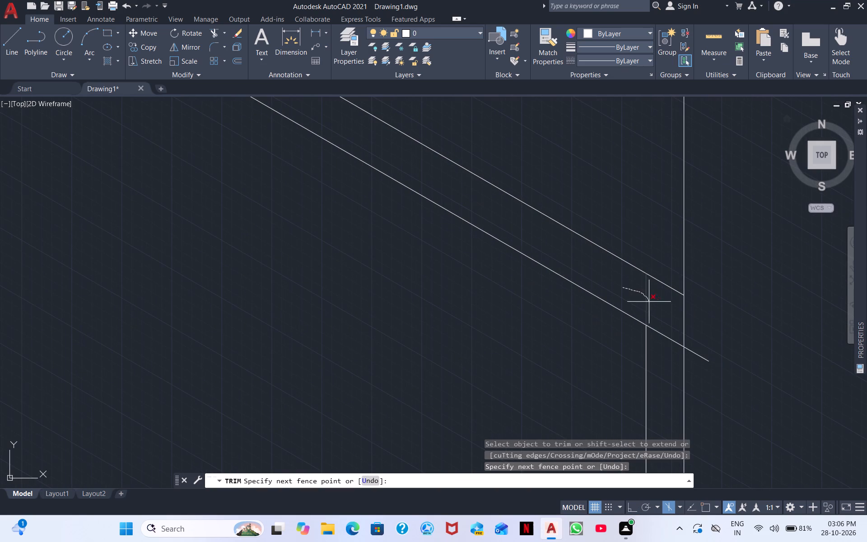
left_click_drag(649, 302, 677, 383)
left_click_drag(706, 364, 701, 352)
left_click_drag(701, 352, 700, 343)
Trim the end of the second divider's inner vertical line that extends below the face's lower edge.
scroll(574, 339, "down", 2)
middle_click_drag(565, 341, 469, 209)
middle_click_drag(652, 349, 563, 183)
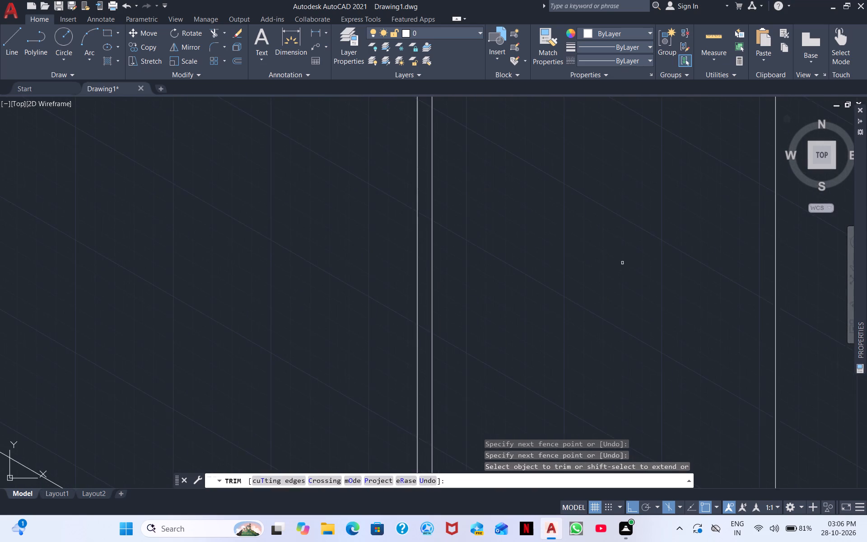
middle_click_drag(616, 269, 633, 185)
scroll(633, 192, "up", 1)
scroll(592, 231, "down", 2)
middle_click_drag(507, 302, 505, 158)
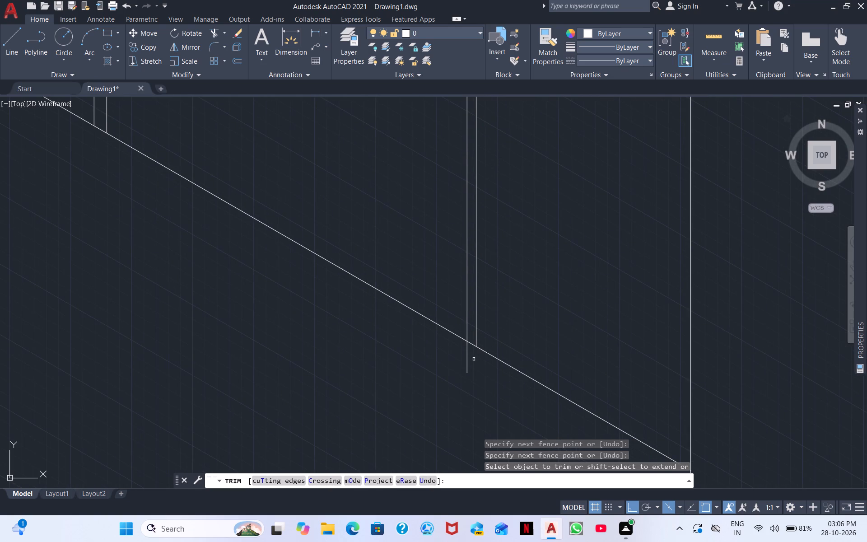
left_click_drag(459, 357, 475, 384)
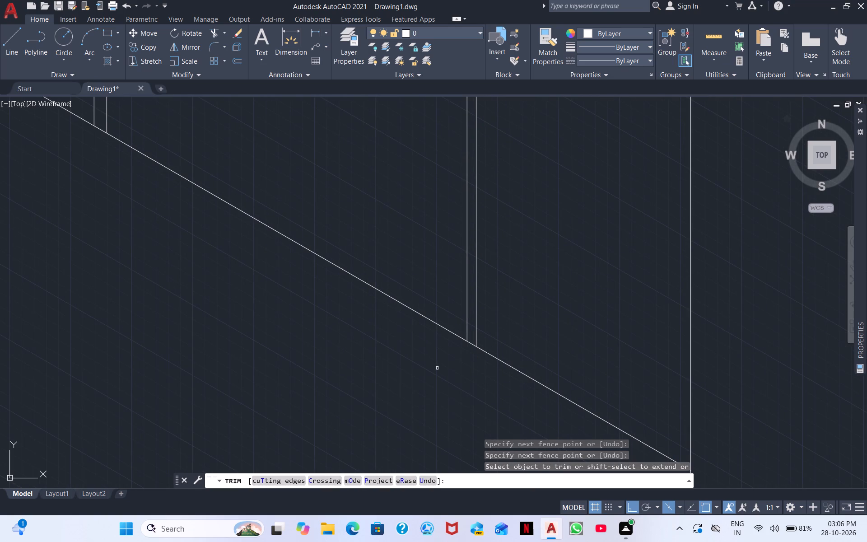
right_click(437, 368)
left_click(467, 210)
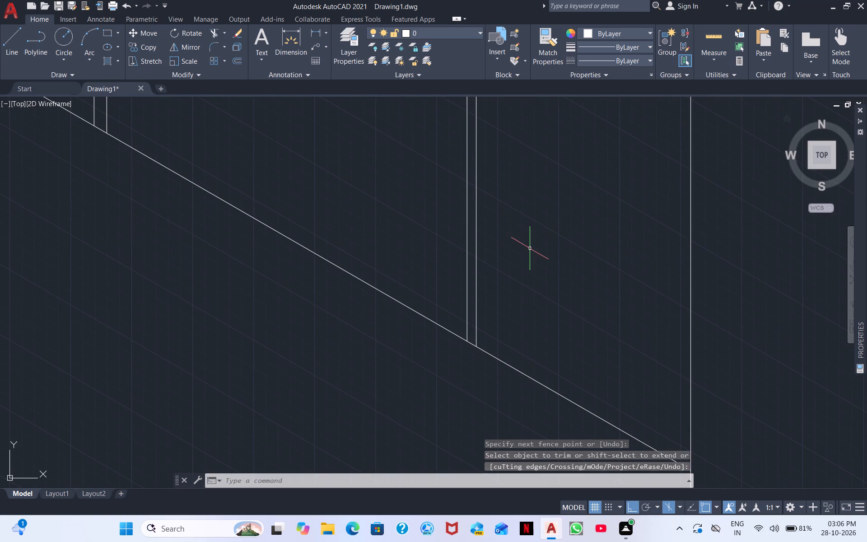
Draw a thin lip on the low end block: a 330° line just above its upper edge, a short vertical drop, and a return to its vertical edge.
scroll(452, 145, "down", 3)
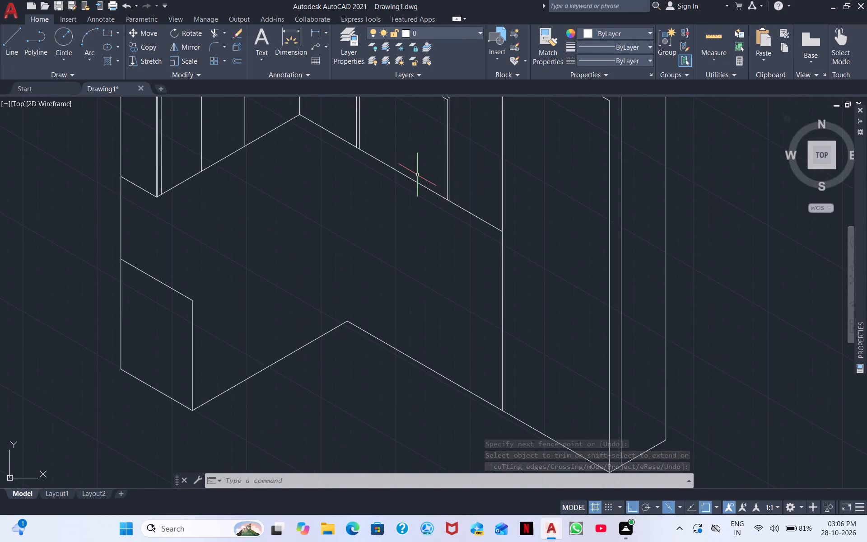
scroll(354, 154, "down", 1)
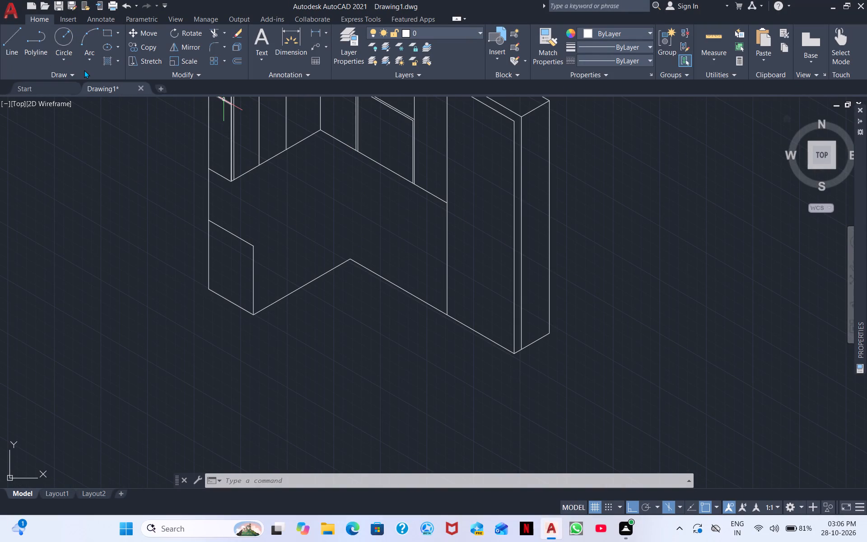
left_click(5, 40)
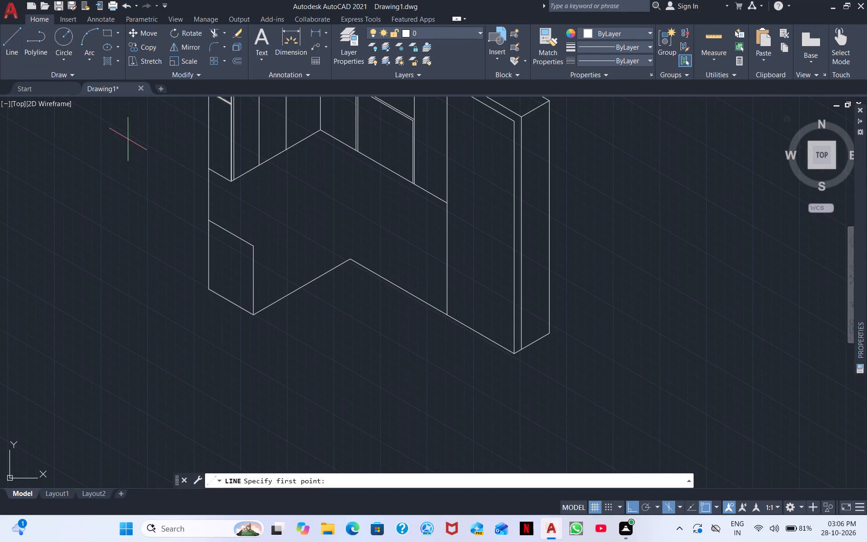
scroll(208, 224, "up", 3)
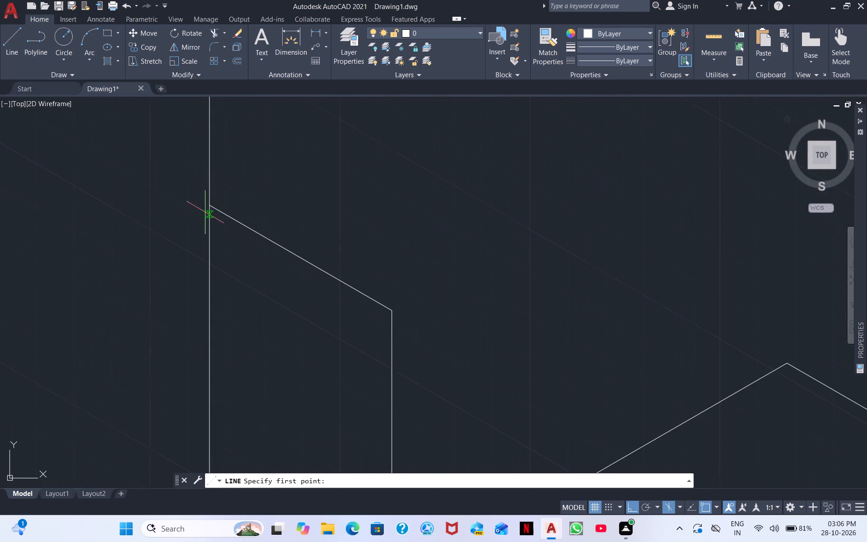
left_click(209, 197)
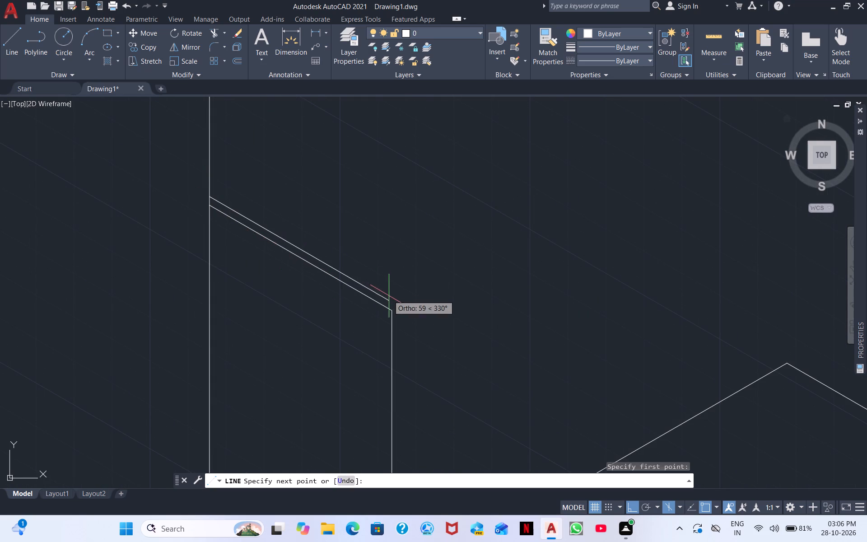
left_click(401, 310)
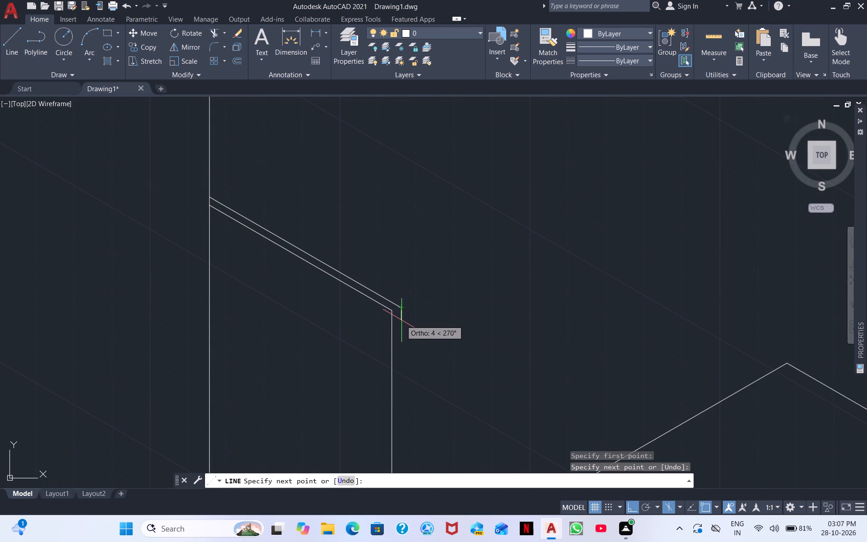
left_click(400, 317)
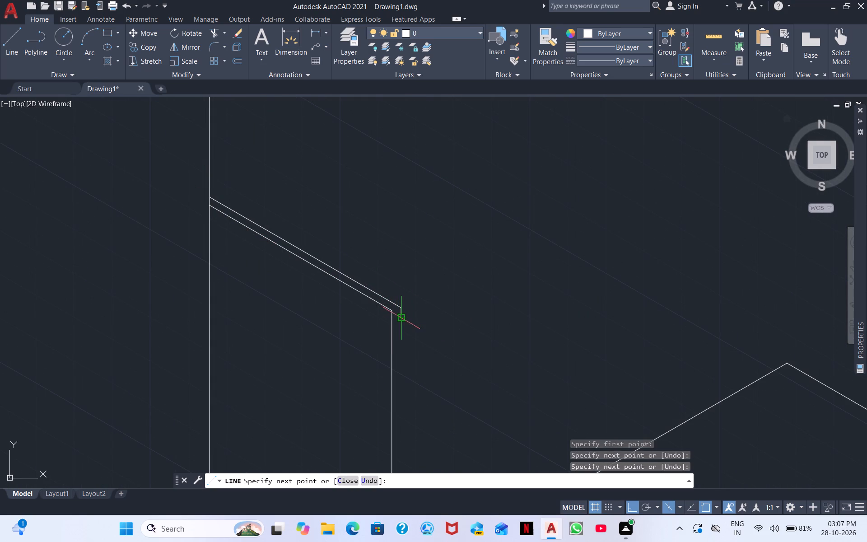
scroll(396, 315, "up", 4)
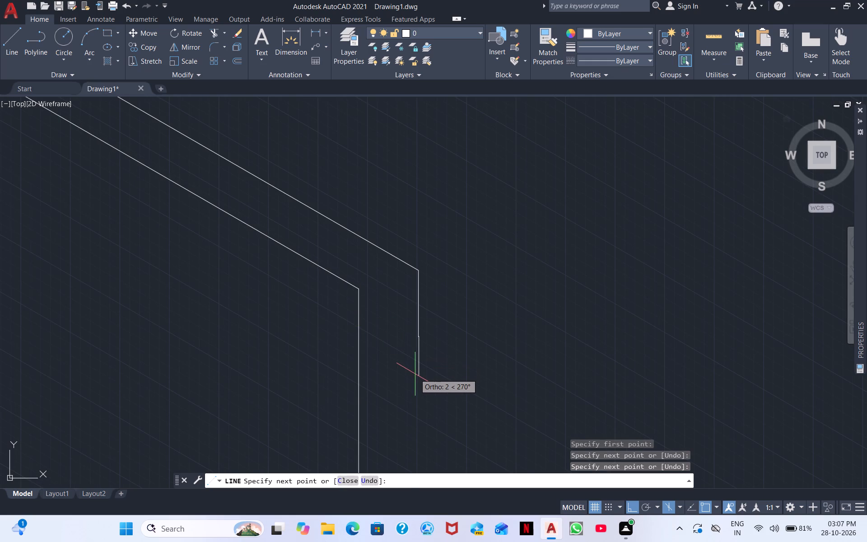
key("F5")
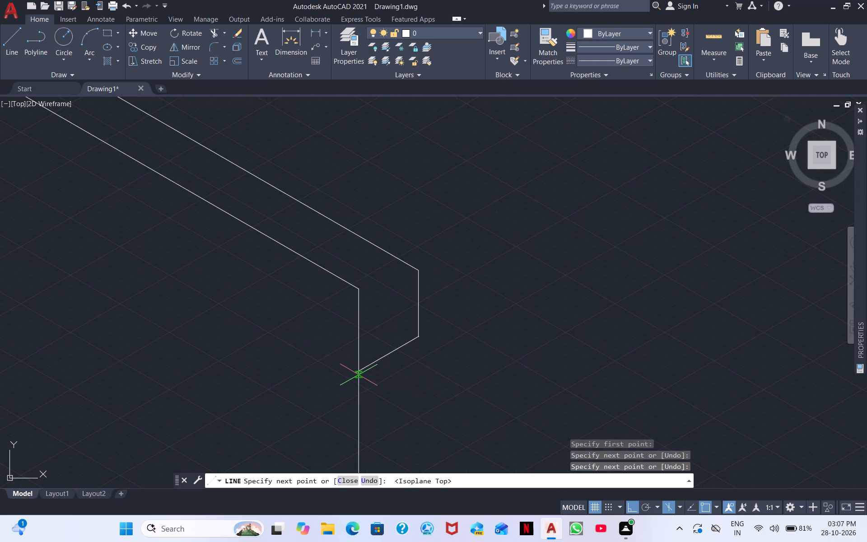
left_click(359, 375)
key("Escape")
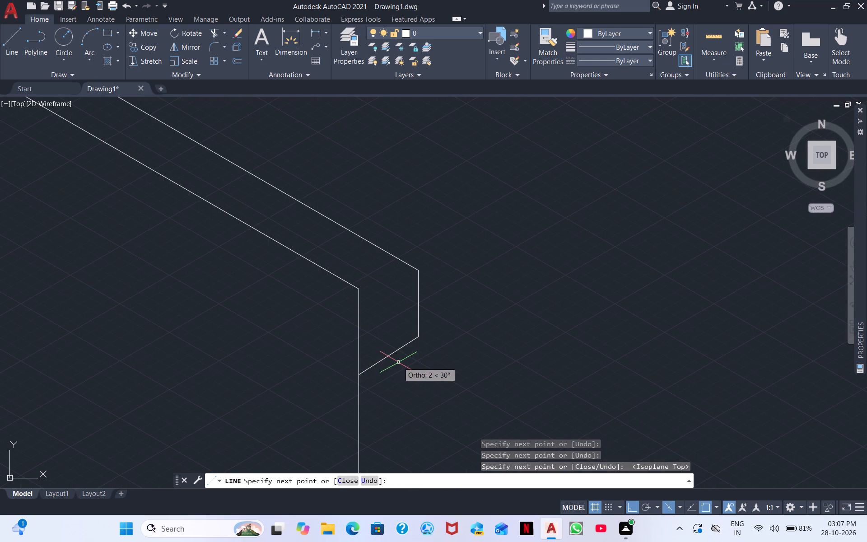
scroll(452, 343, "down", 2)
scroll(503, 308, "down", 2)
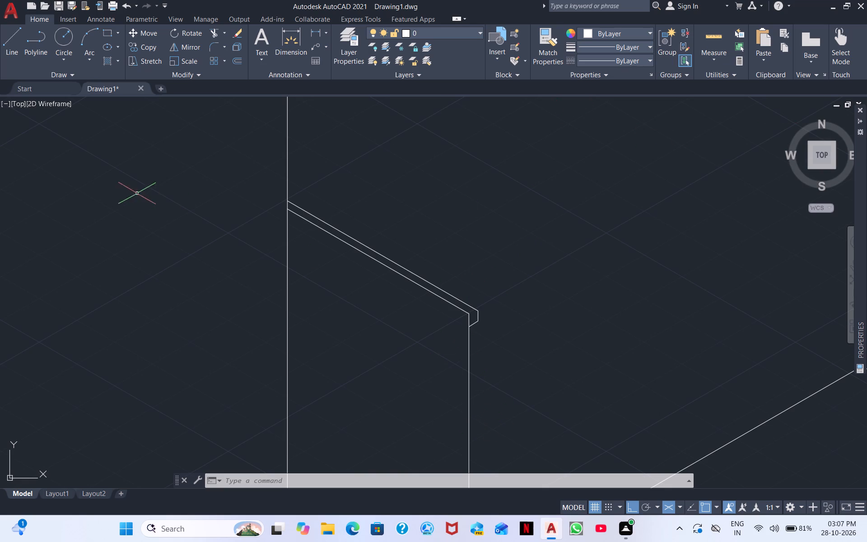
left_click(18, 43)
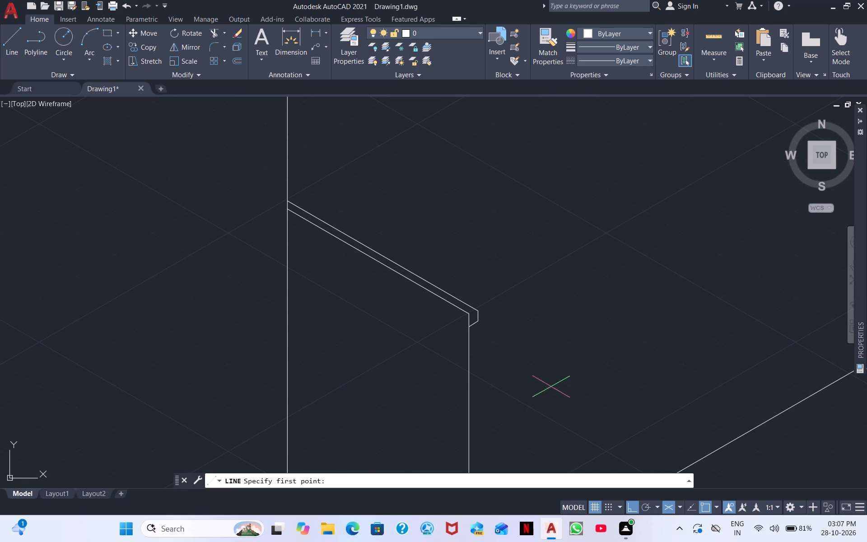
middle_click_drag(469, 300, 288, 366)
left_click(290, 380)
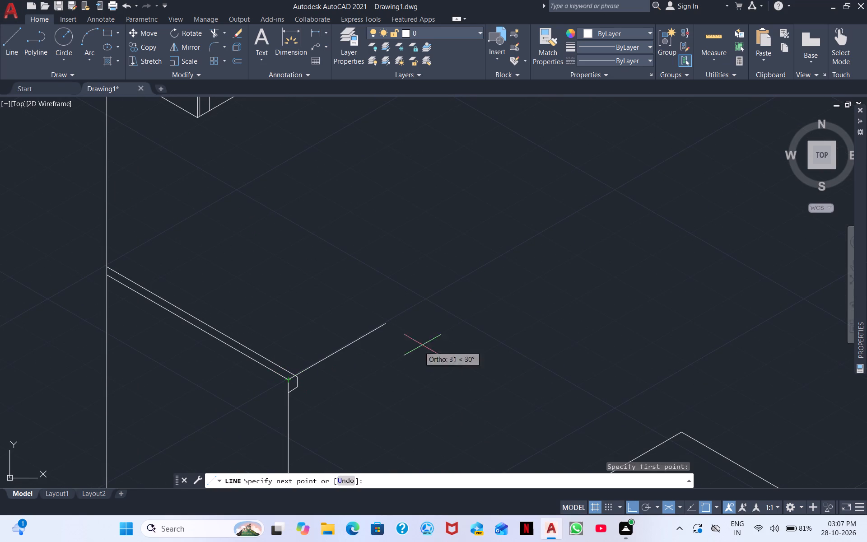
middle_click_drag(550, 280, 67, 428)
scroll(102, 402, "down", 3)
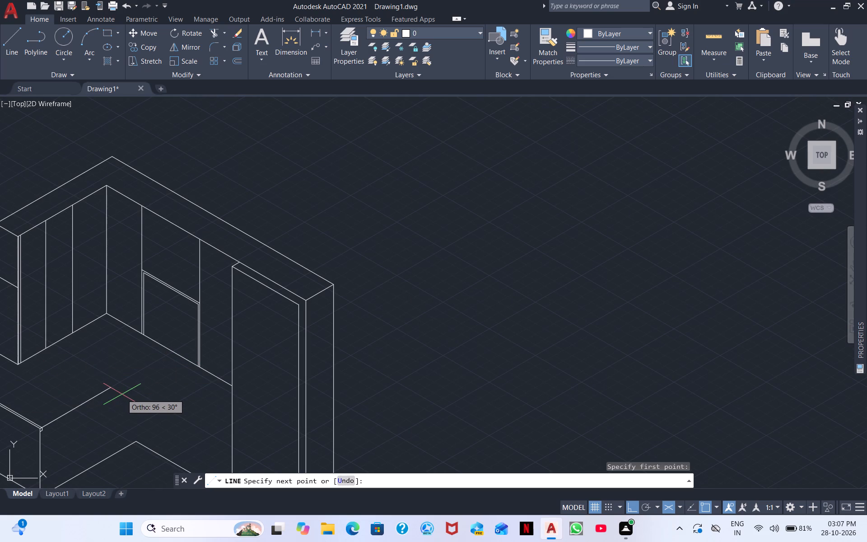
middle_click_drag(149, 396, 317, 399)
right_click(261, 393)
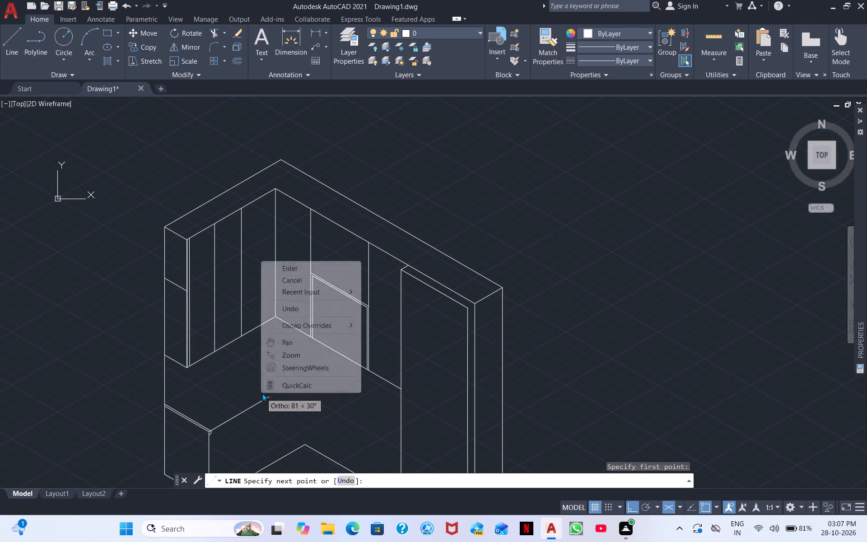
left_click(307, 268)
Draw a 30° line from the rear end of the low block's upper edge to slightly past the opposite face's lower edge.
right_click(193, 391)
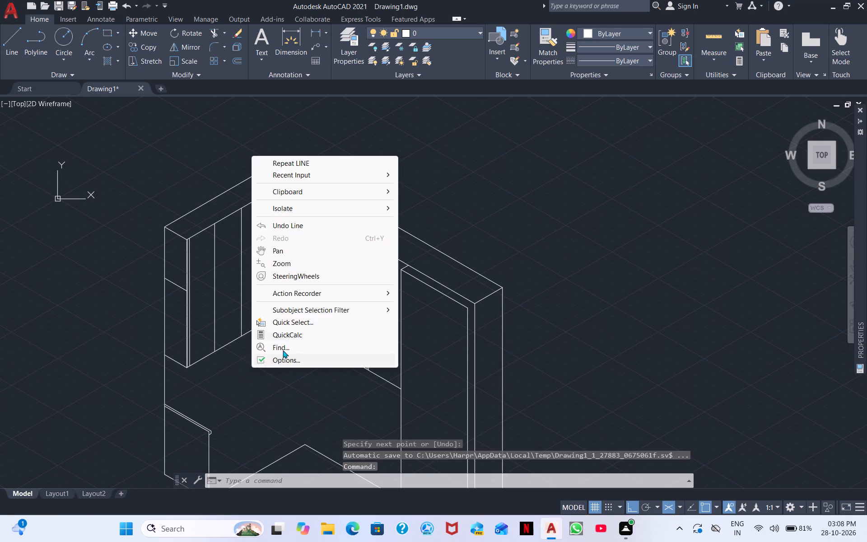
left_click(314, 160)
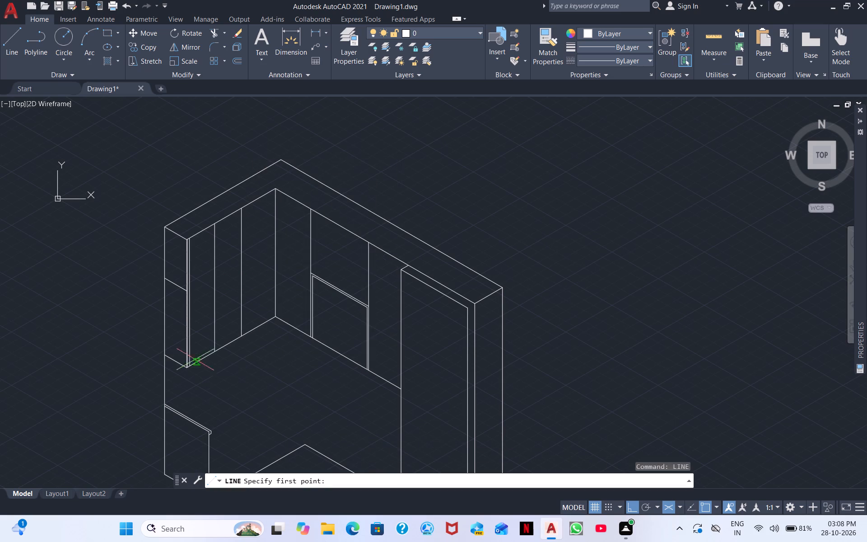
scroll(179, 378, "up", 2)
middle_click_drag(182, 431, 186, 403)
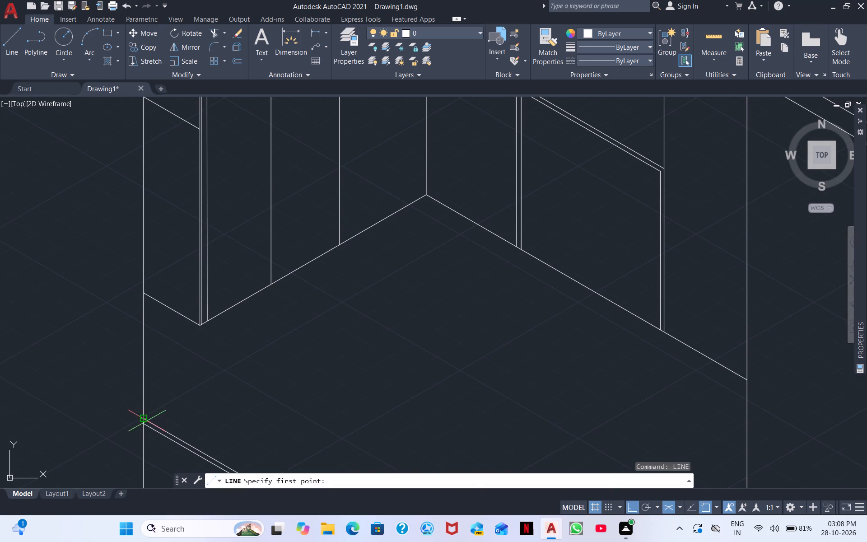
scroll(147, 421, "up", 4)
left_click(120, 450)
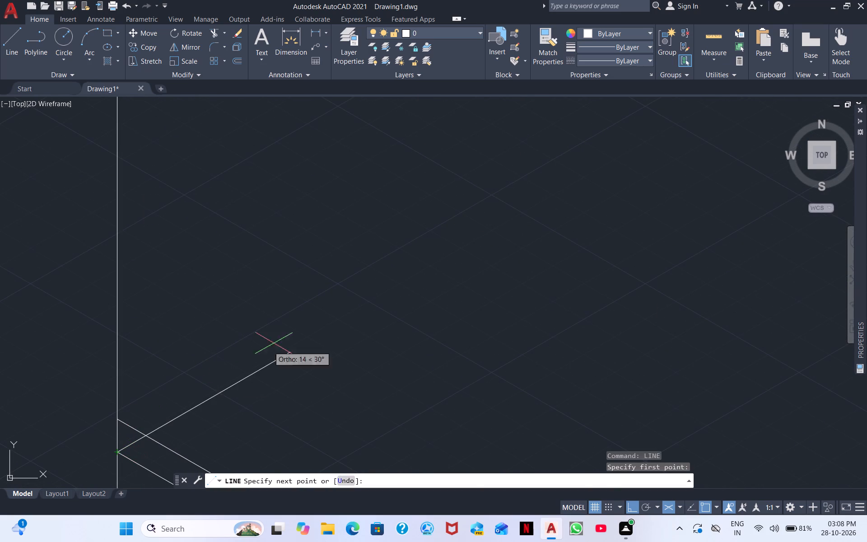
scroll(430, 242, "down", 2)
middle_click_drag(492, 214, 137, 438)
scroll(299, 325, "down", 2)
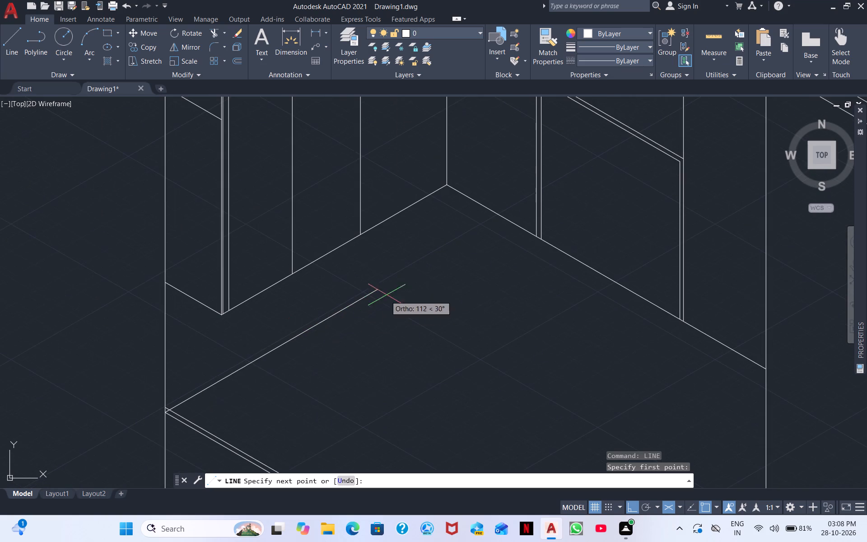
left_click(519, 205)
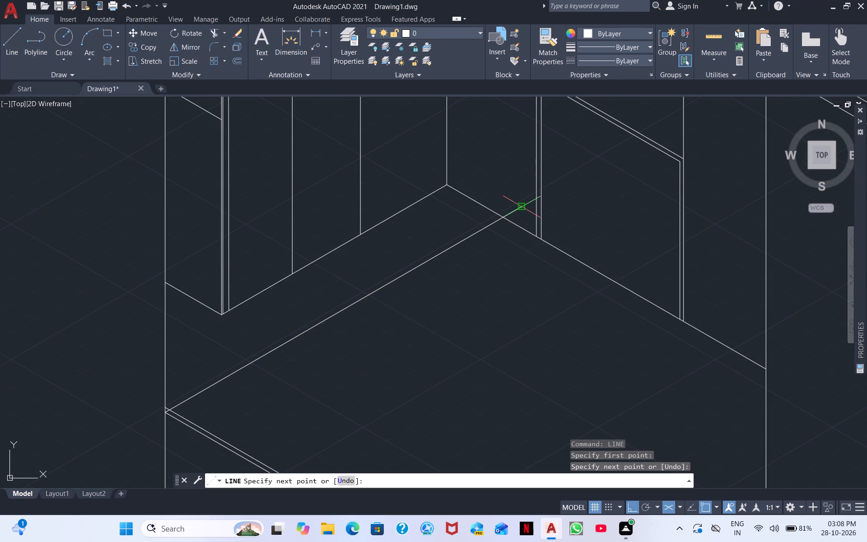
key("Escape")
Draw a parallel 30° line from the lip's outer upper corner to slightly past the opposite face's lower edge.
scroll(475, 308, "down", 3)
middle_click_drag(463, 327, 403, 327)
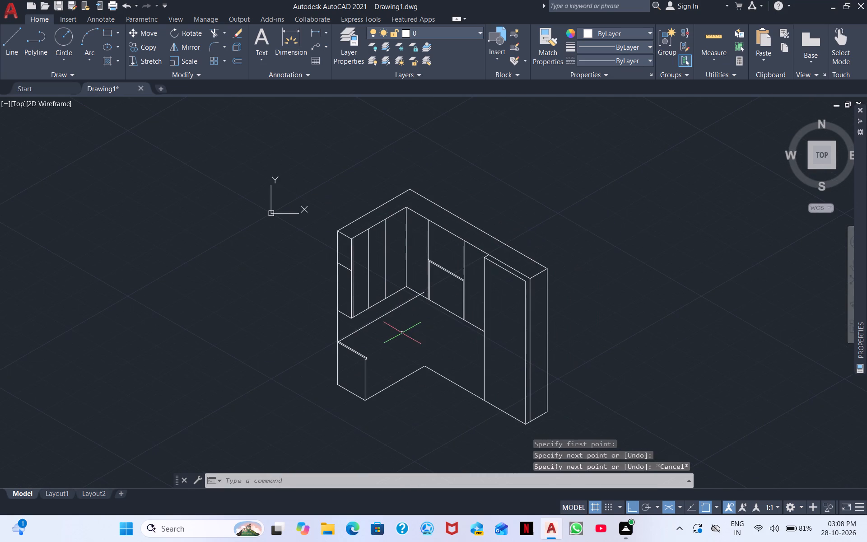
right_click(402, 334)
left_click(465, 130)
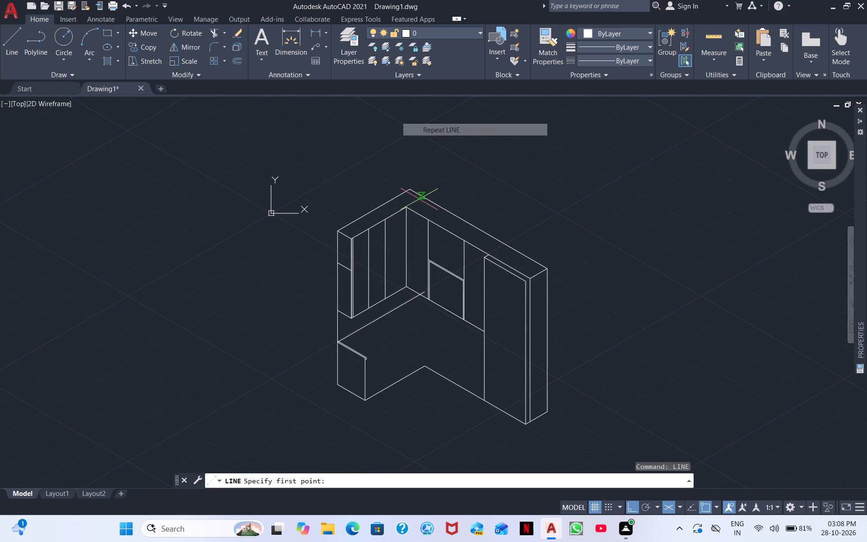
scroll(401, 363, "up", 3)
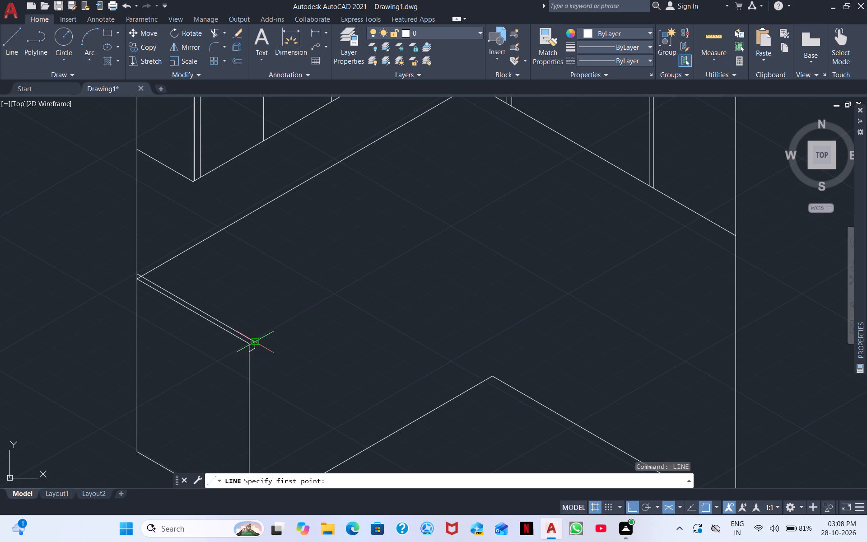
left_click(253, 344)
middle_click_drag(513, 175, 309, 337)
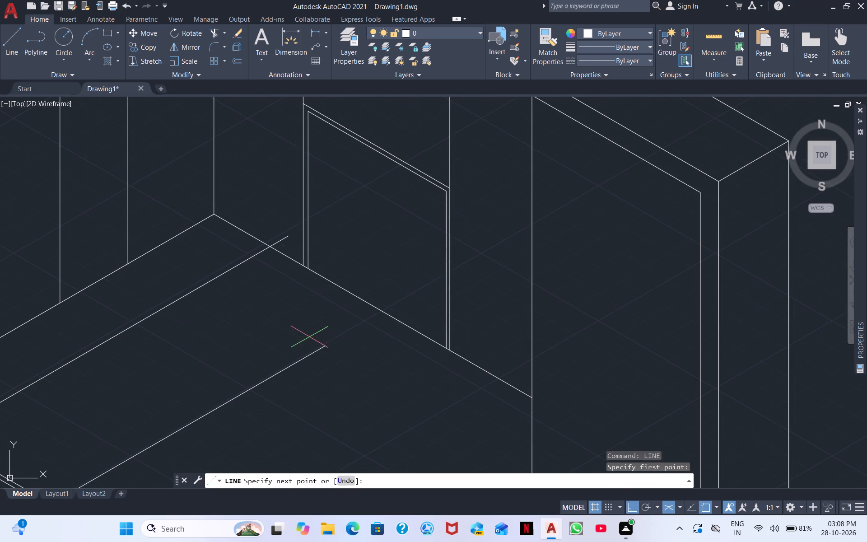
left_click(372, 281)
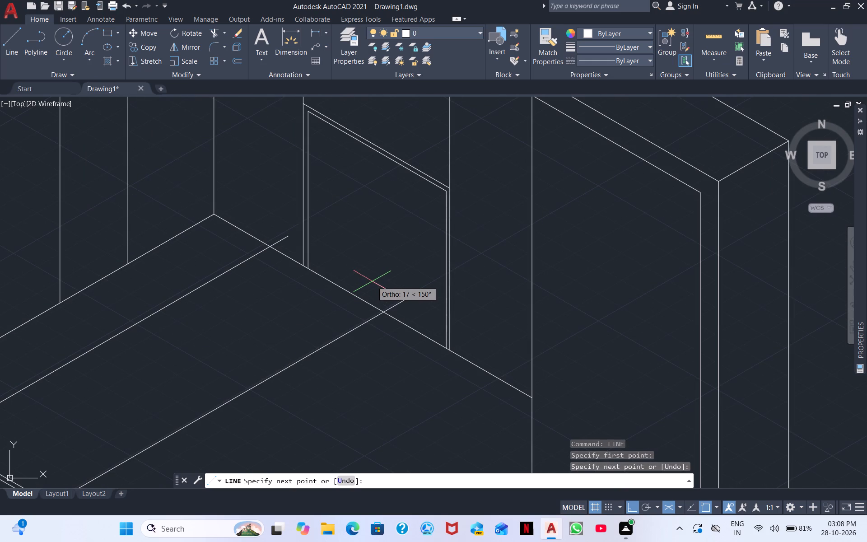
key("Escape")
Draw a 150° line from the tall block's near vertical edge, below the wall's lower edge, to the low block's rear 30° line.
middle_click_drag(258, 402, 395, 309)
middle_click_drag(290, 409, 280, 345)
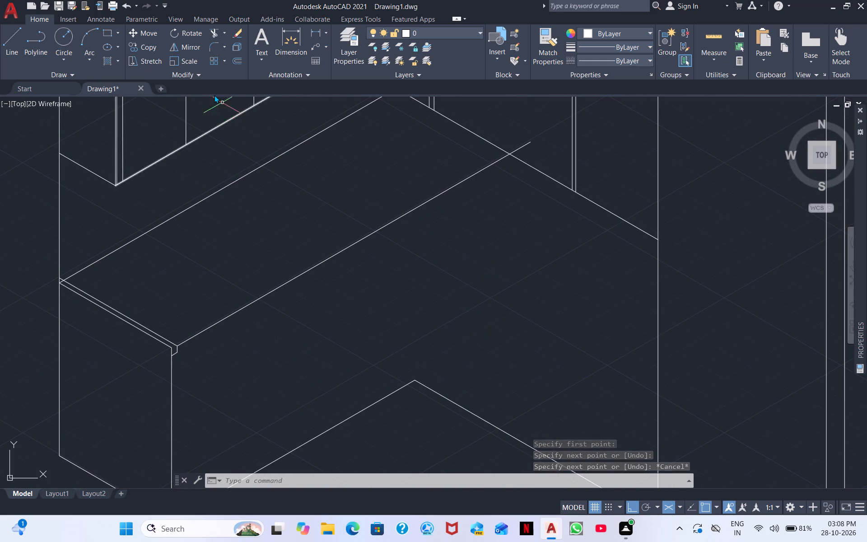
left_click(7, 46)
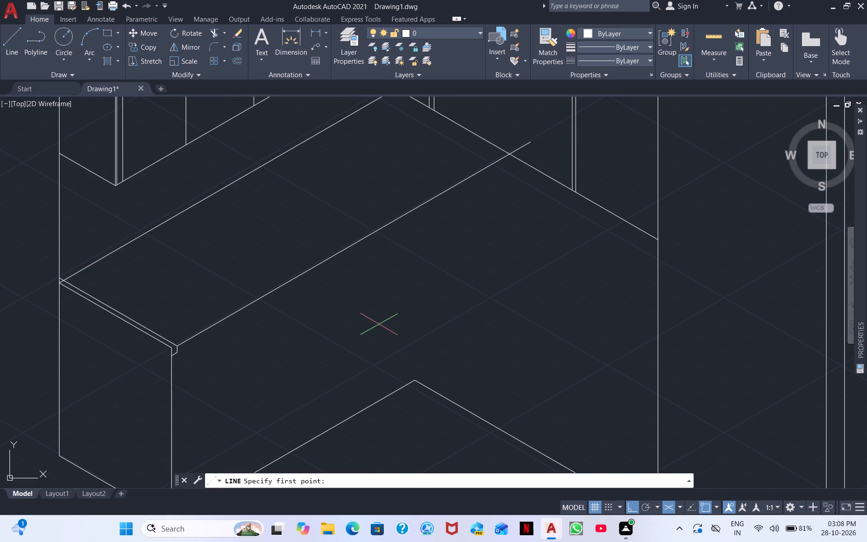
middle_click_drag(371, 326, 322, 518)
scroll(315, 486, "down", 2)
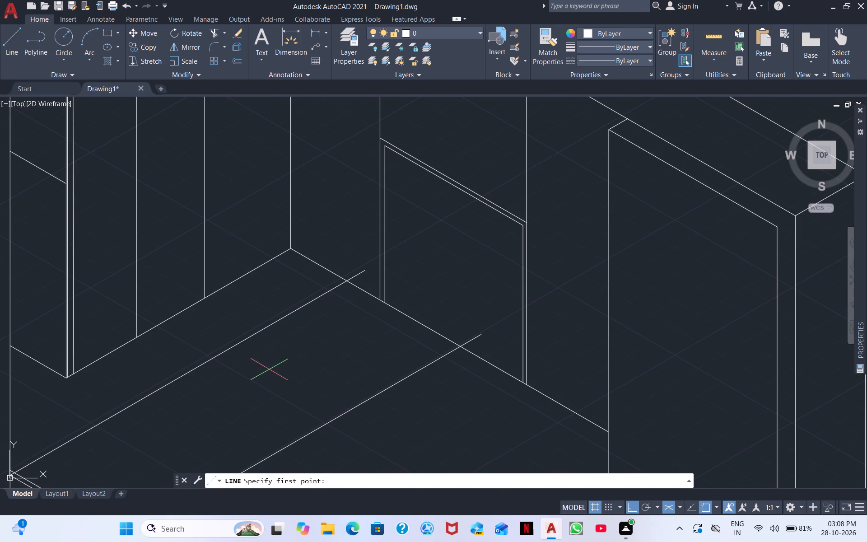
middle_click_drag(284, 402, 196, 308)
scroll(443, 385, "down", 1)
middle_click_drag(443, 385, 406, 338)
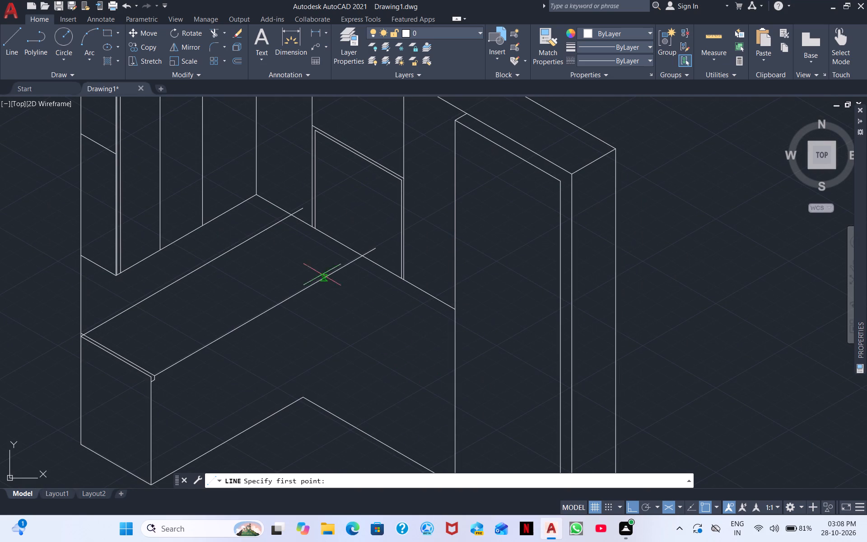
left_click(15, 36)
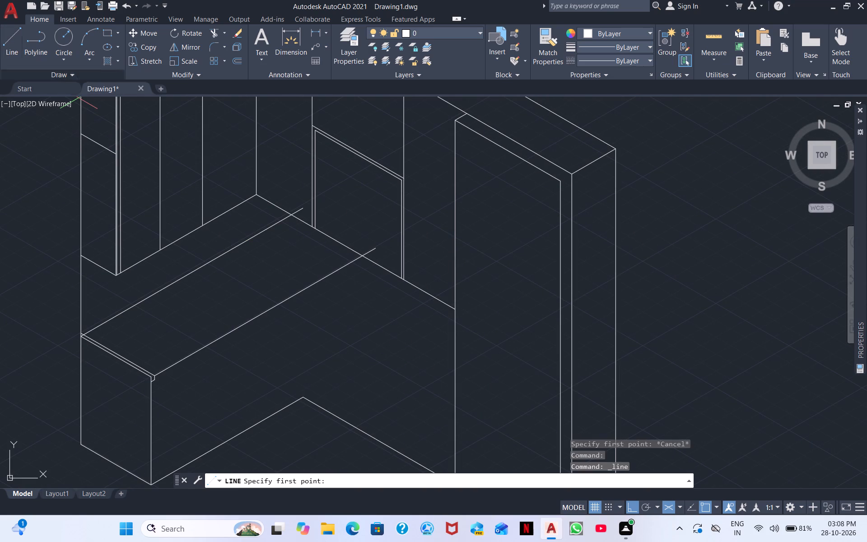
left_click(457, 360)
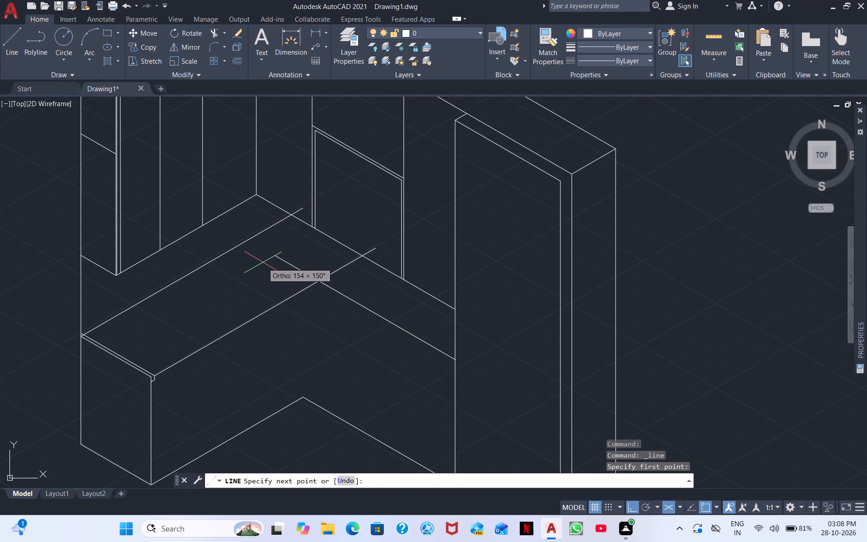
left_click(249, 239)
key("Escape")
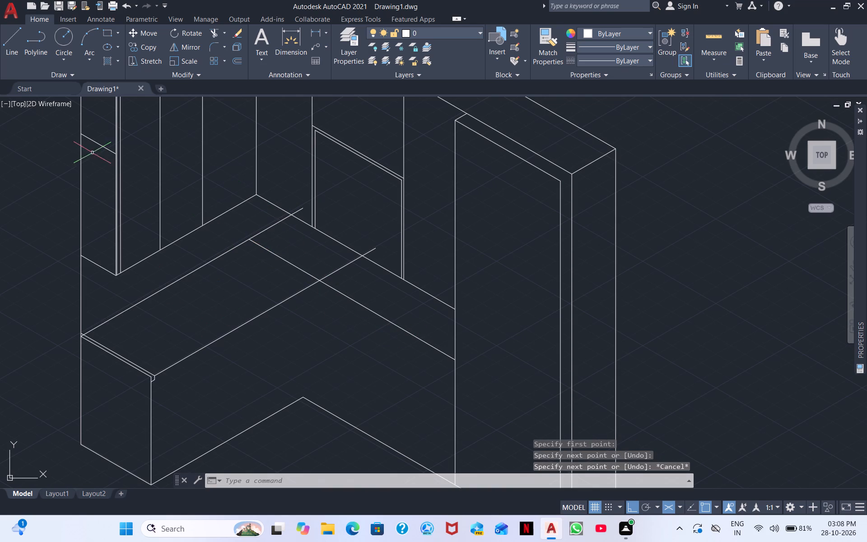
Draw a vertical line about 101 units long from the inner floor corner up past the new 150° line, using the right isoplane.
left_click(12, 37)
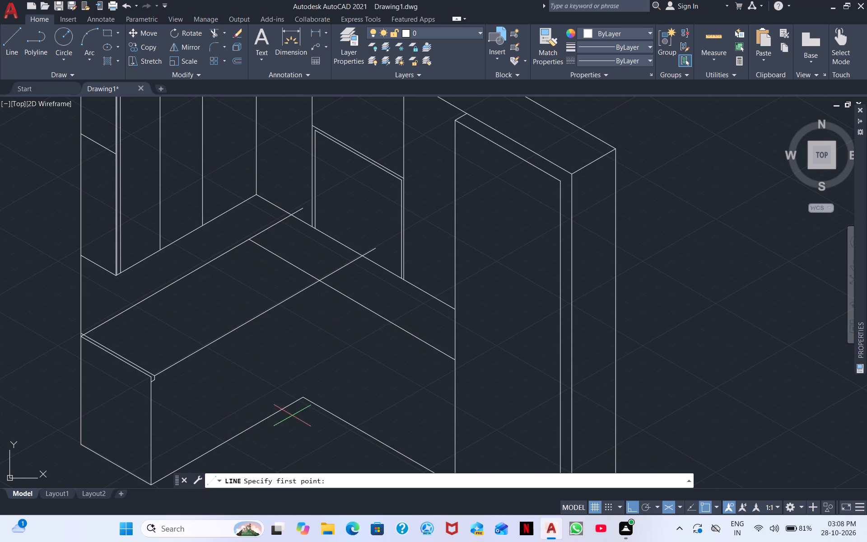
scroll(303, 400, "up", 3)
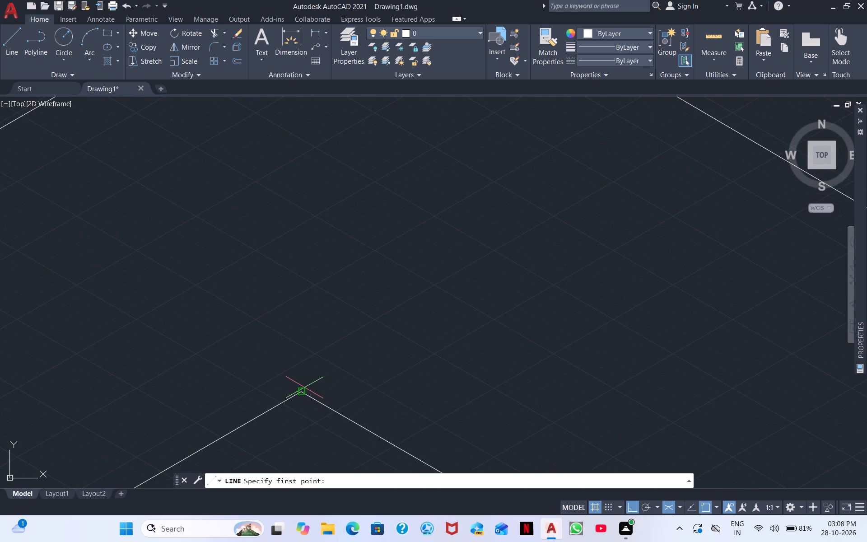
left_click(304, 394)
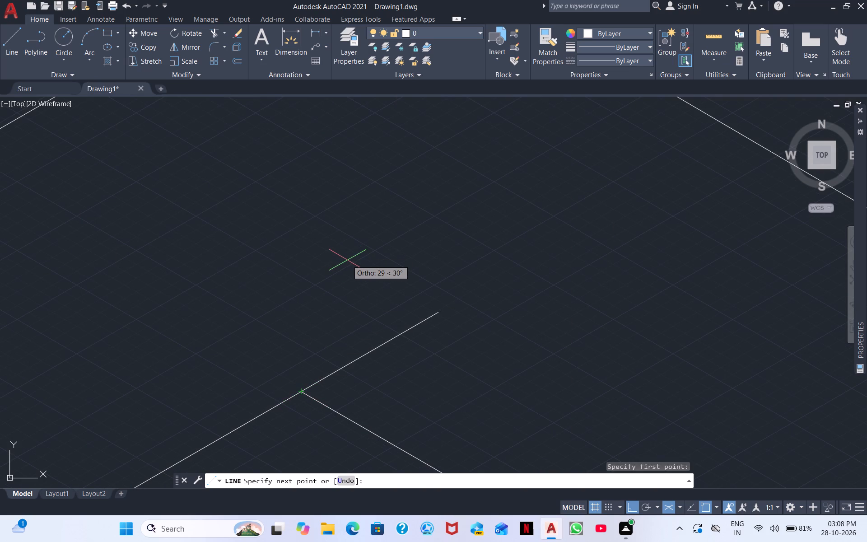
key("F5")
middle_click_drag(346, 170, 322, 276)
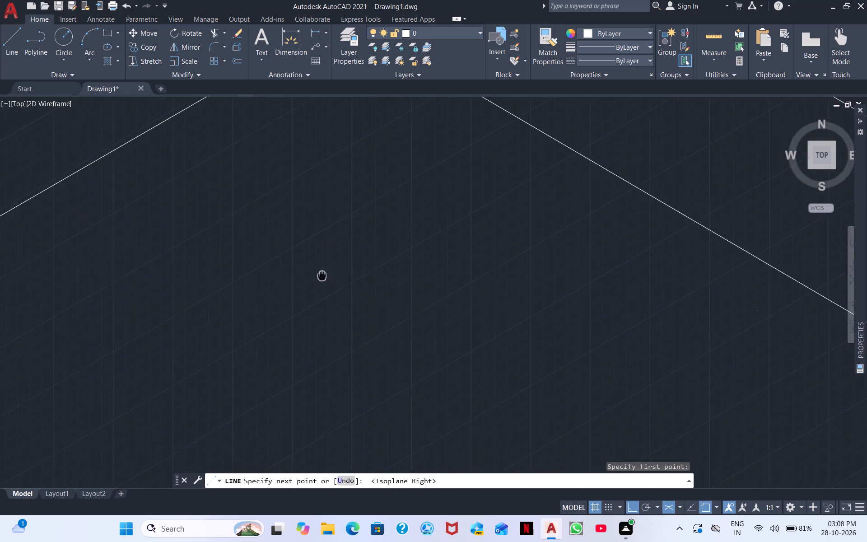
middle_click_drag(322, 276, 275, 528)
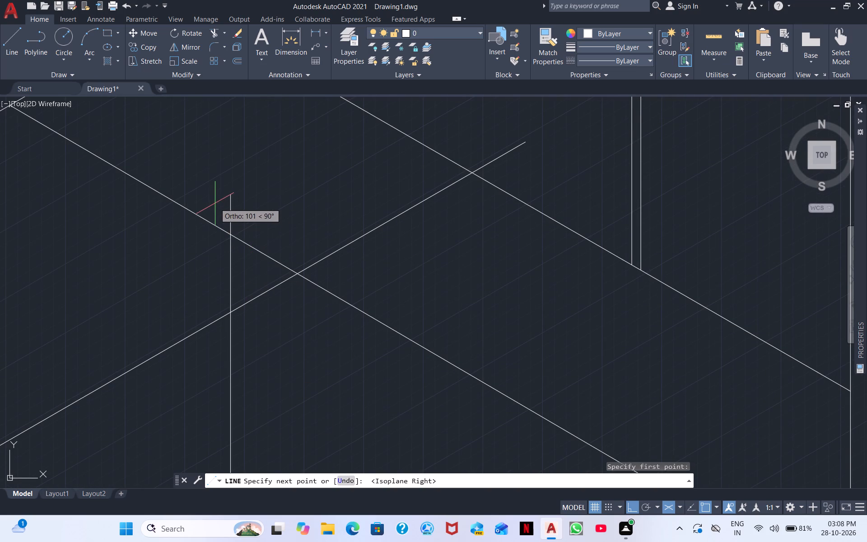
left_click(215, 203)
key("Escape")
scroll(317, 344, "down", 2)
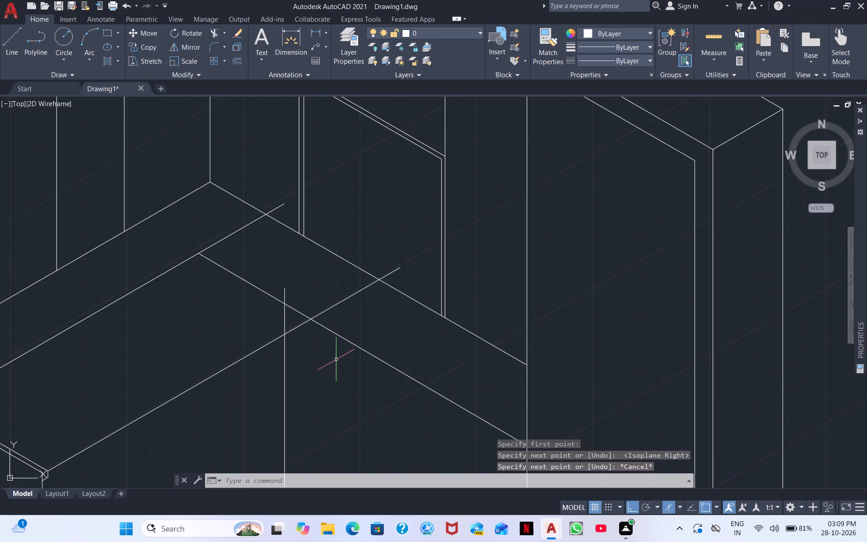
Trim the rear 30° line at the wall's lower edge, and the front 30° line, 150° line and vertical where they overshoot the inner corner.
middle_click_drag(336, 360, 266, 246)
scroll(311, 318, "down", 1)
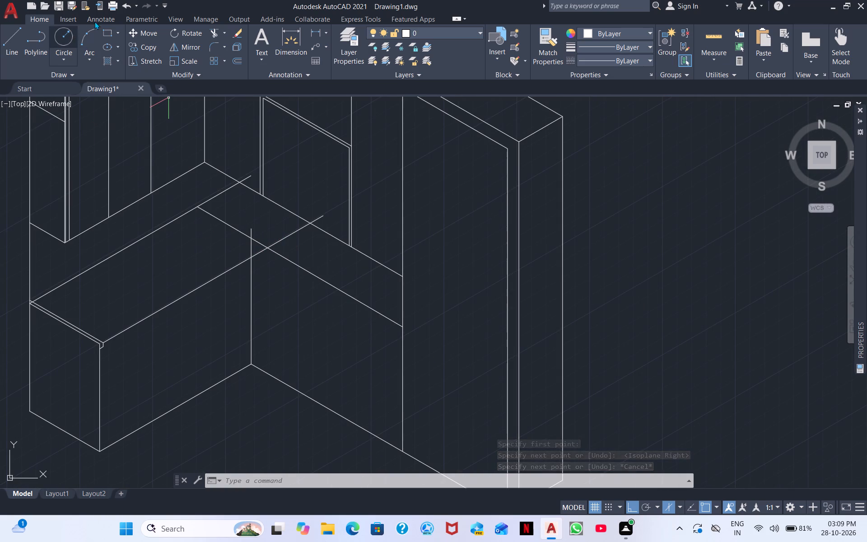
left_click(210, 33)
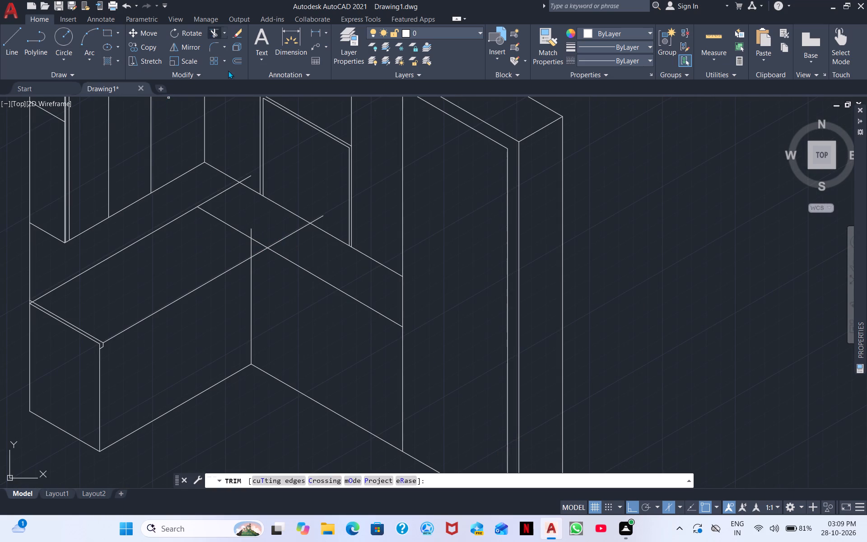
left_click(247, 176)
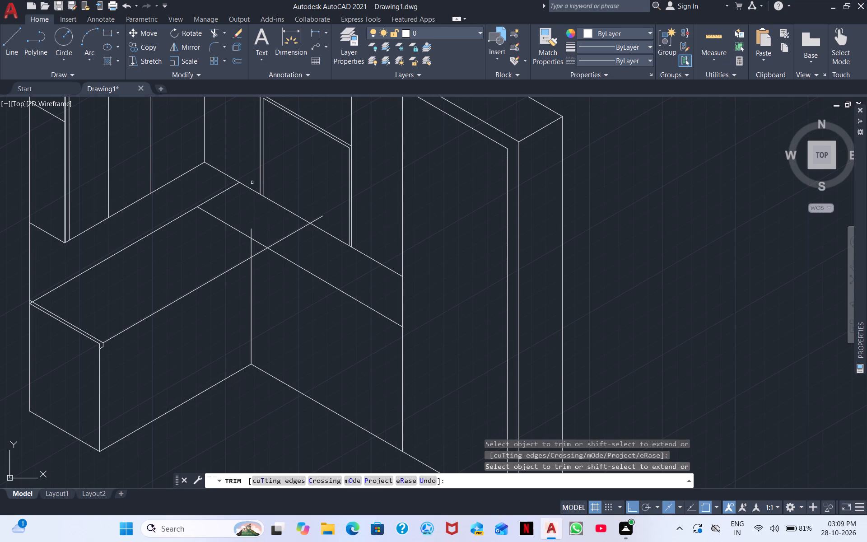
left_click(234, 220)
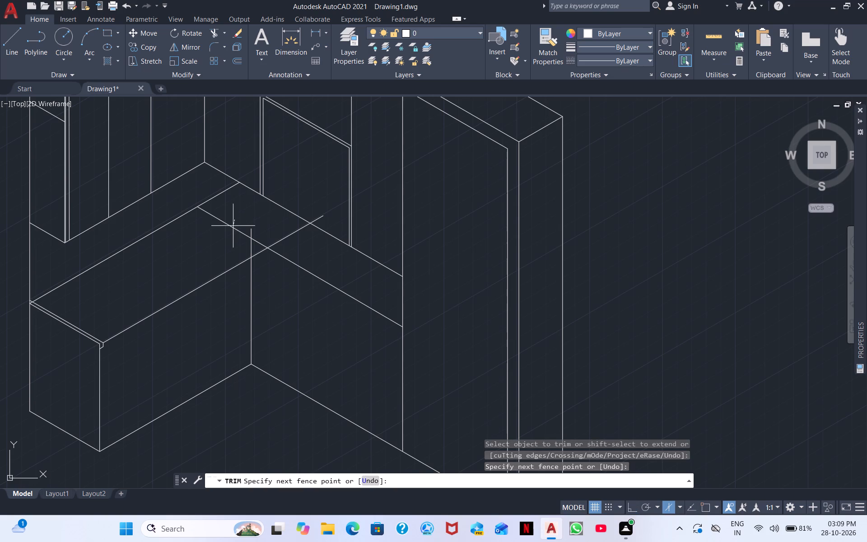
left_click(237, 220)
left_click(238, 217)
left_click_drag(240, 215, 307, 256)
left_click_drag(260, 219, 237, 243)
left_click_drag(267, 236, 244, 255)
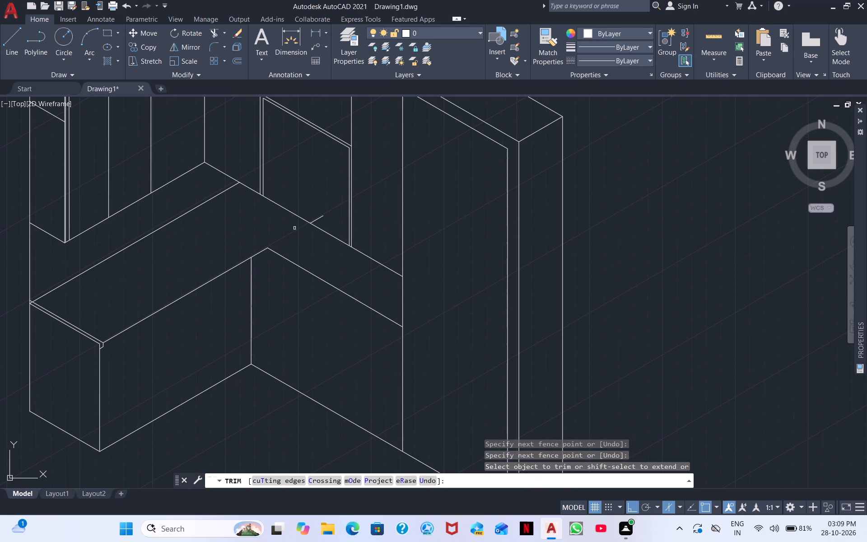
left_click_drag(311, 213, 332, 234)
Draw a 30° line just below the slab's front upper edge, from the lip's short vertical to slightly past the inner corner.
middle_click_drag(168, 241, 313, 269)
scroll(313, 269, "down", 1)
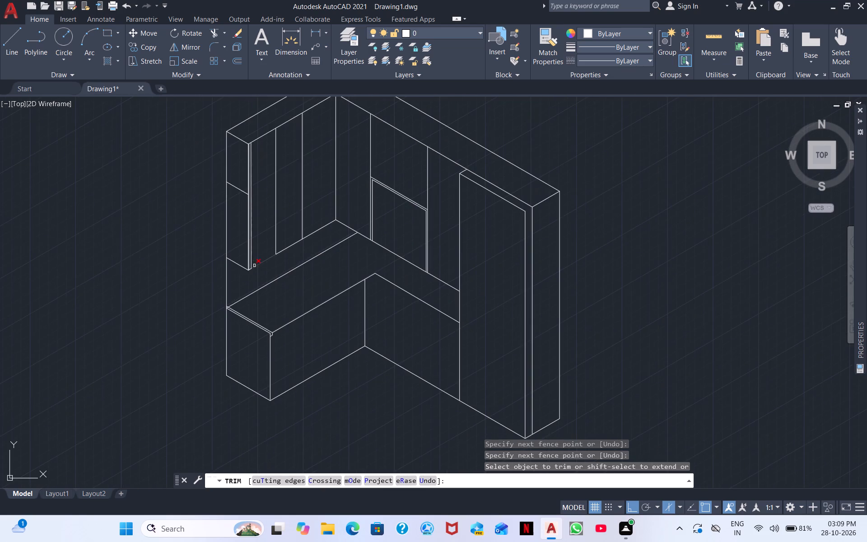
scroll(253, 266, "up", 1)
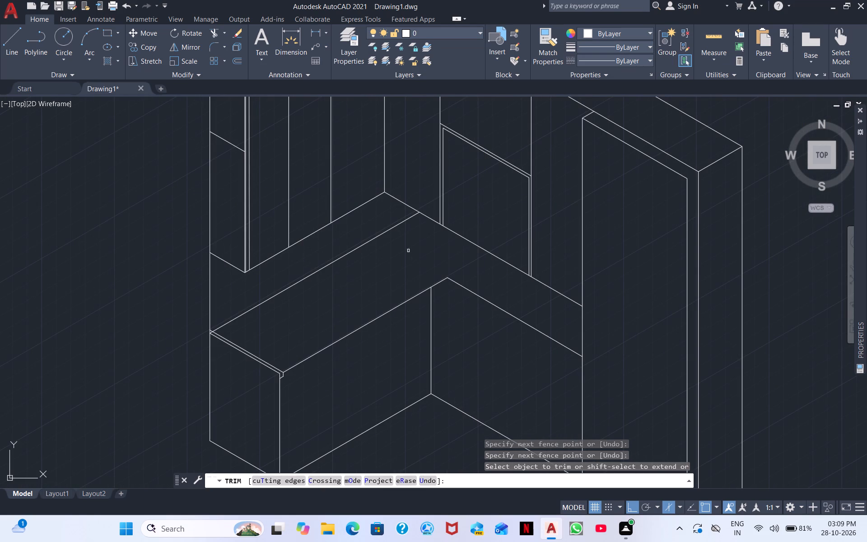
scroll(429, 279, "up", 2)
scroll(429, 279, "down", 3)
middle_click_drag(382, 356, 372, 365)
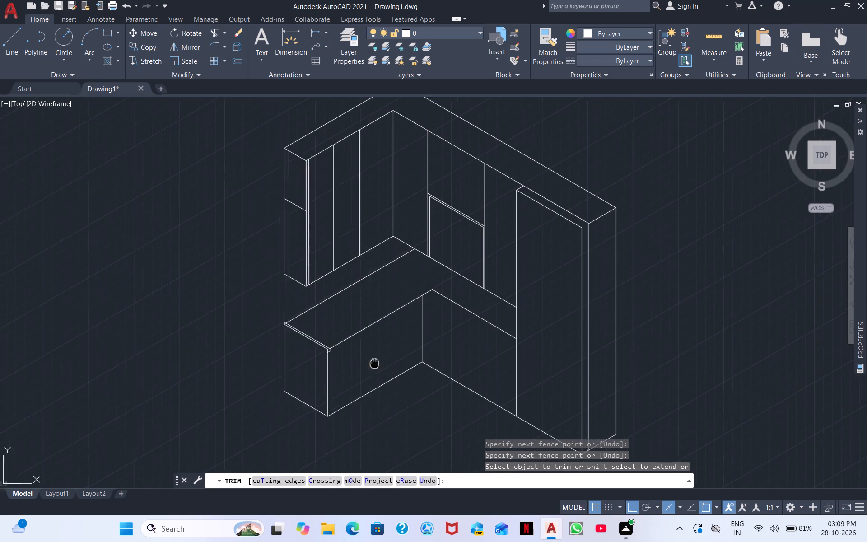
middle_click_drag(372, 365, 238, 398)
scroll(235, 373, "up", 3)
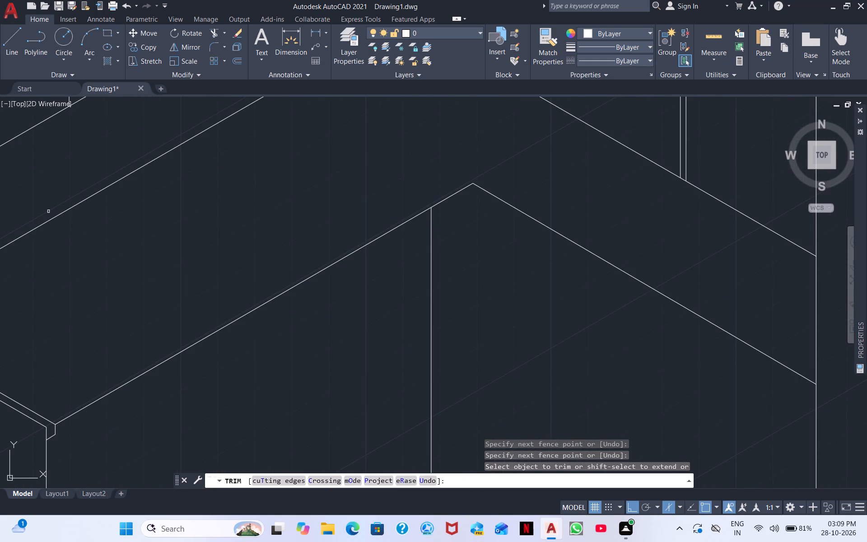
left_click(9, 39)
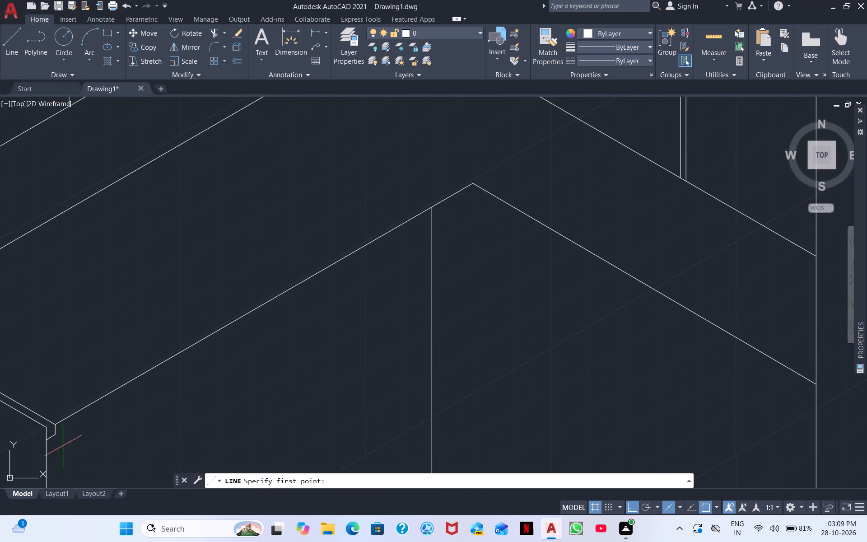
double_click(59, 431)
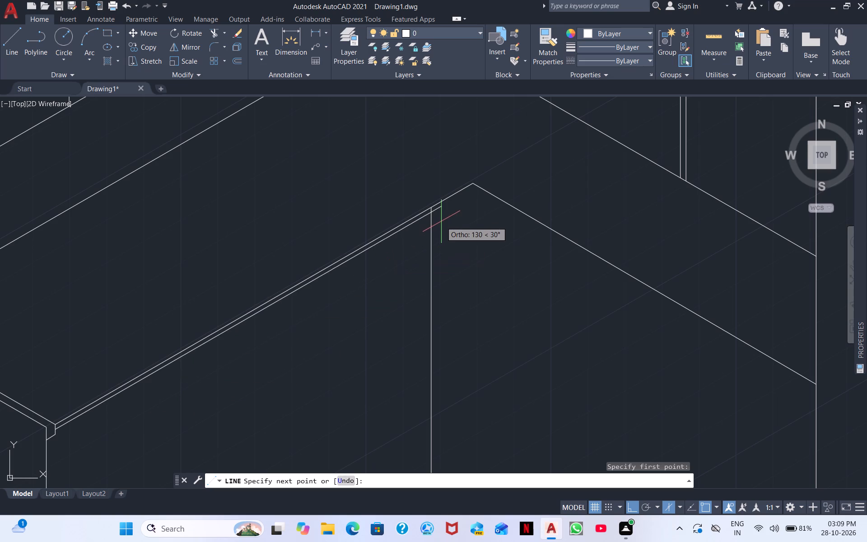
left_click(501, 174)
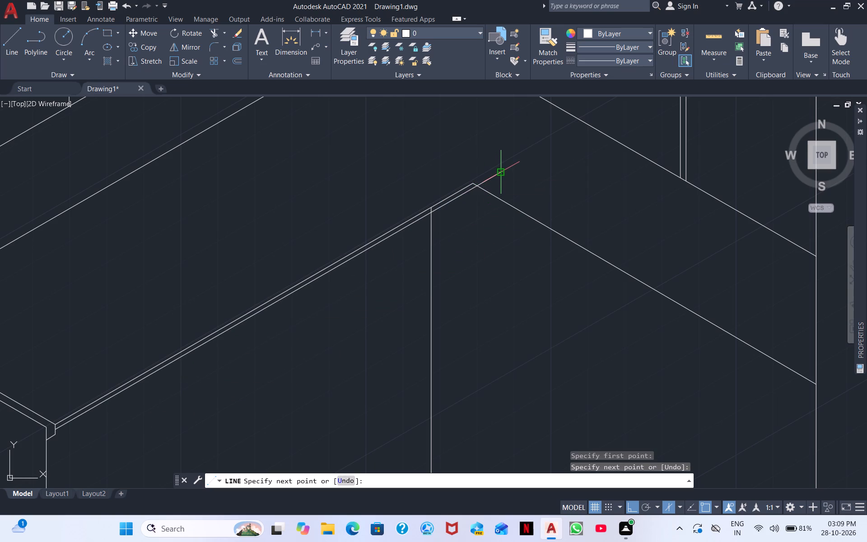
key("Escape")
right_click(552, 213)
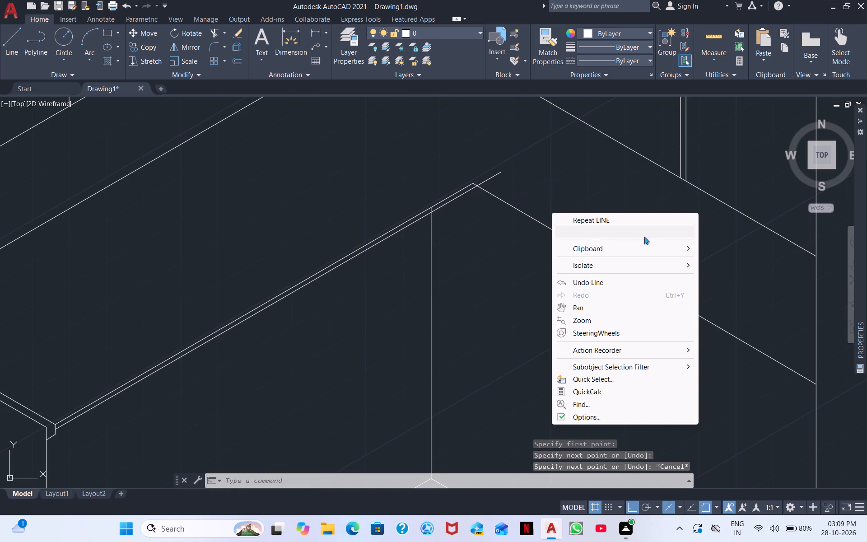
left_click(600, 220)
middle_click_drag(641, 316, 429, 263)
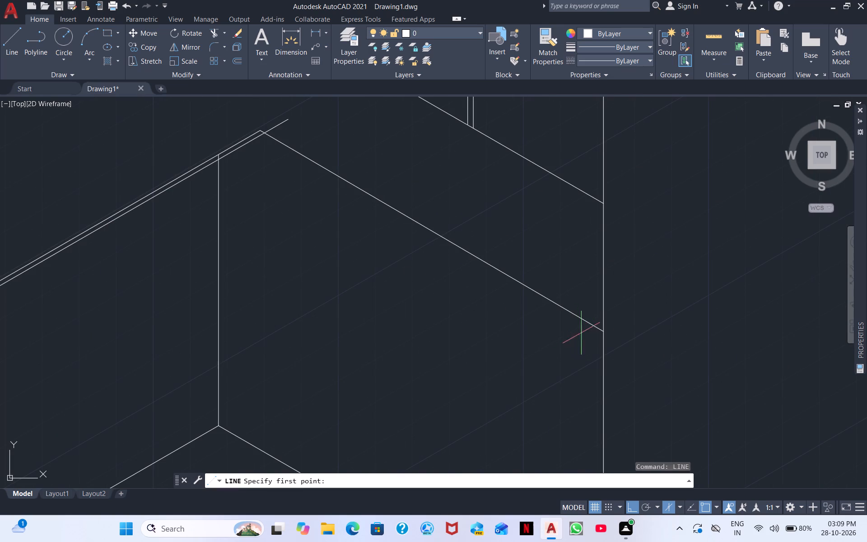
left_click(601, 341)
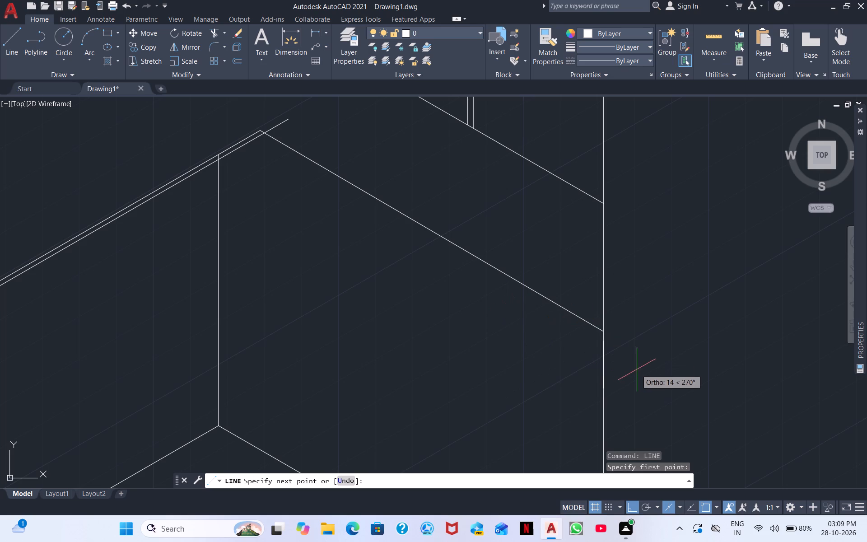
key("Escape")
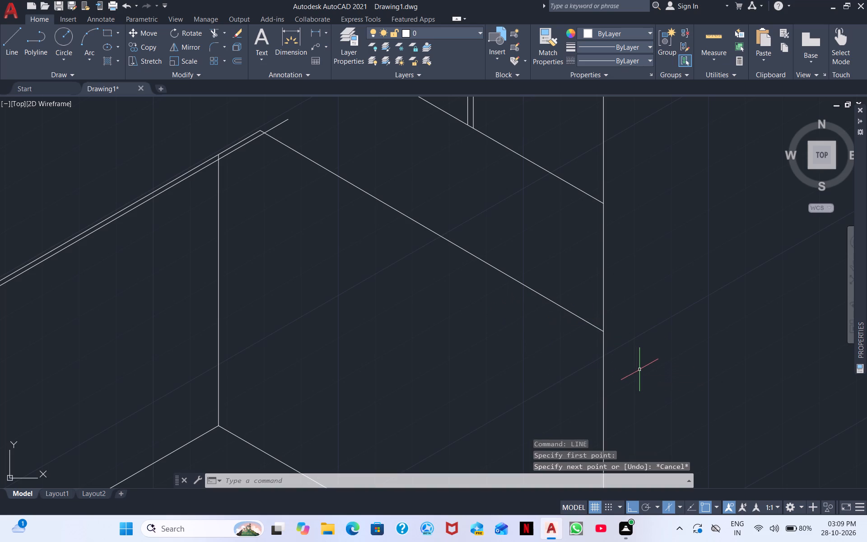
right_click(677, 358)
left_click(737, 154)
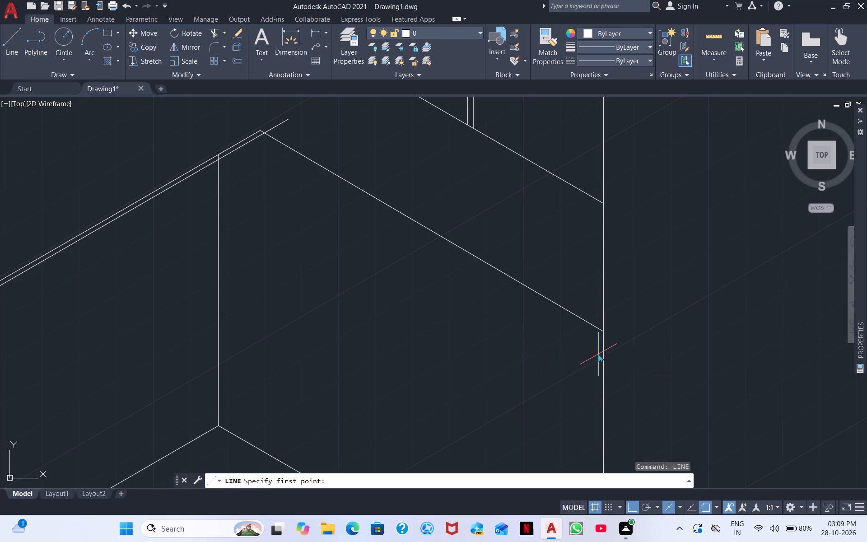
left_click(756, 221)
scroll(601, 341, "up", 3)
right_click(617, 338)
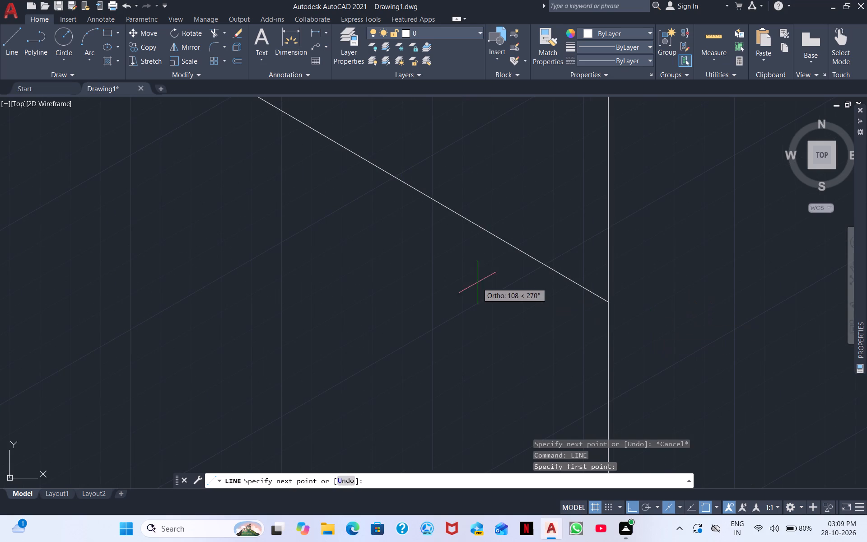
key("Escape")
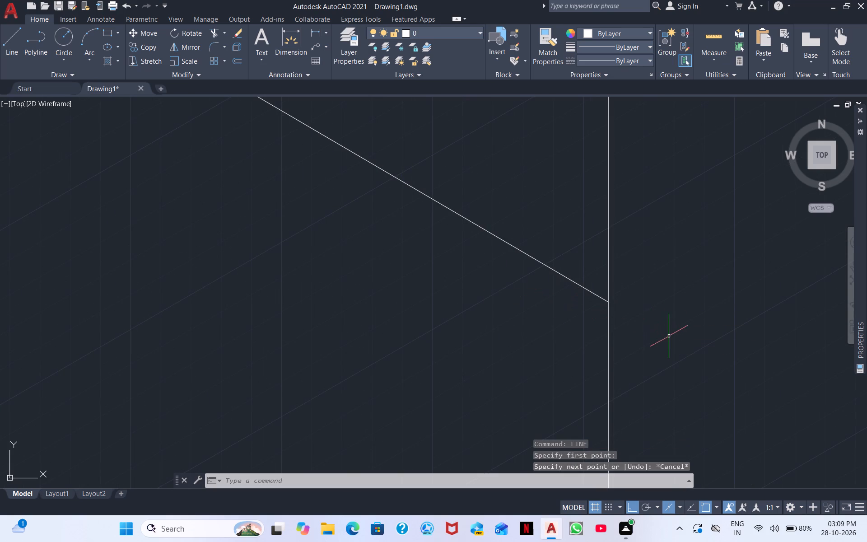
Switch to the left isoplane and try a 150° line from the tall block's near vertical edge, just below the slab's front edge.
right_click(736, 337)
left_click(789, 132)
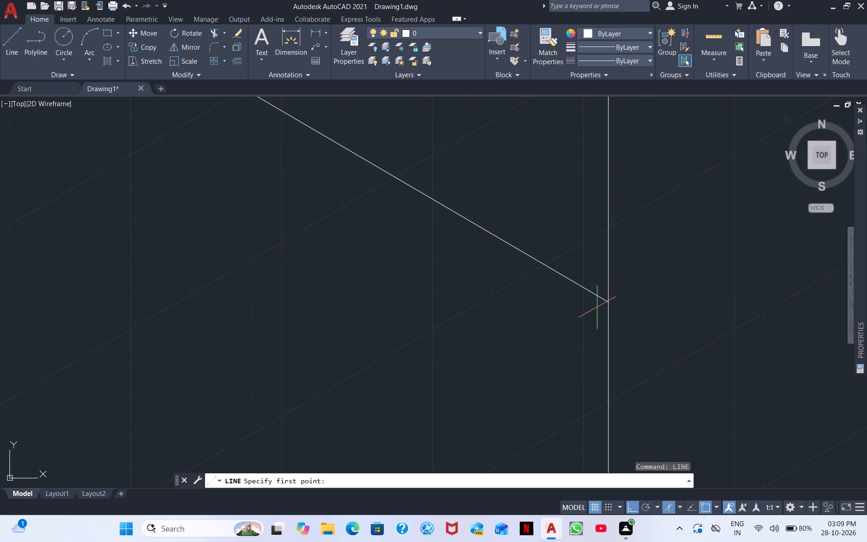
scroll(601, 310, "up", 2)
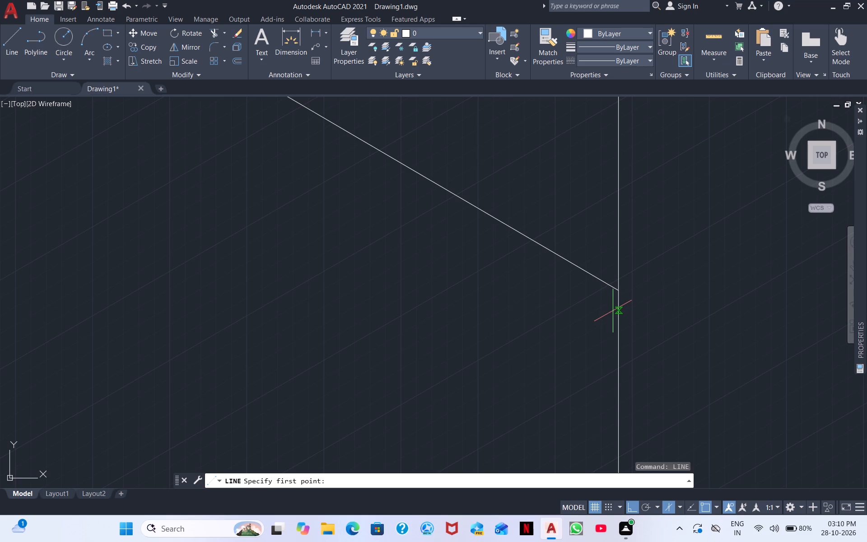
left_click(616, 307)
left_click_drag(615, 307, 608, 304)
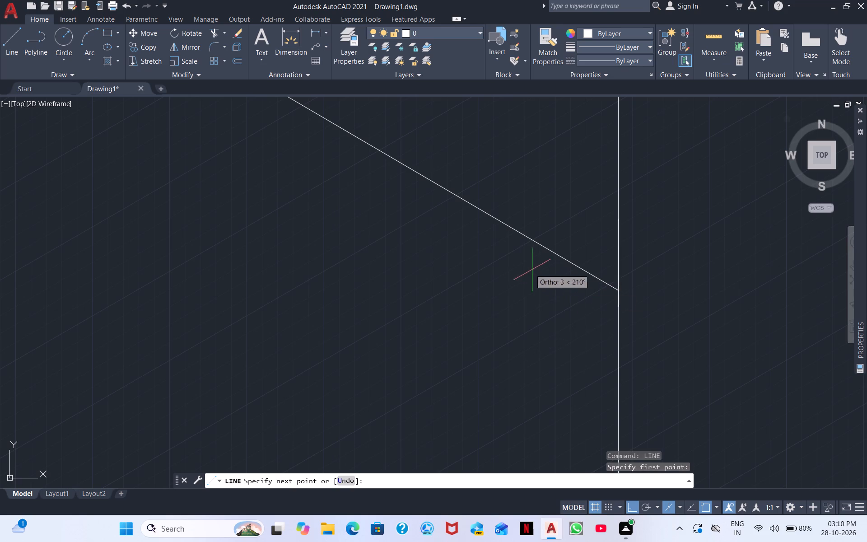
key("F5")
scroll(468, 287, "down", 4)
middle_click_drag(406, 276, 788, 427)
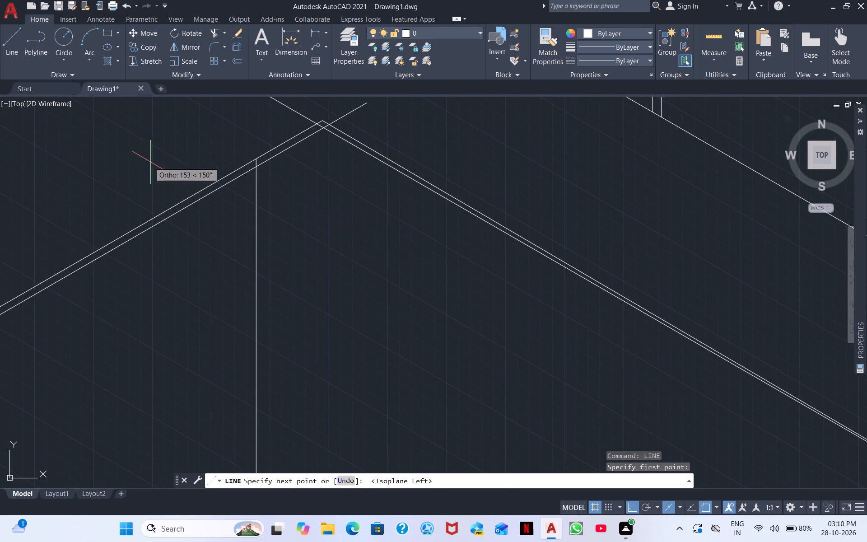
key("Escape")
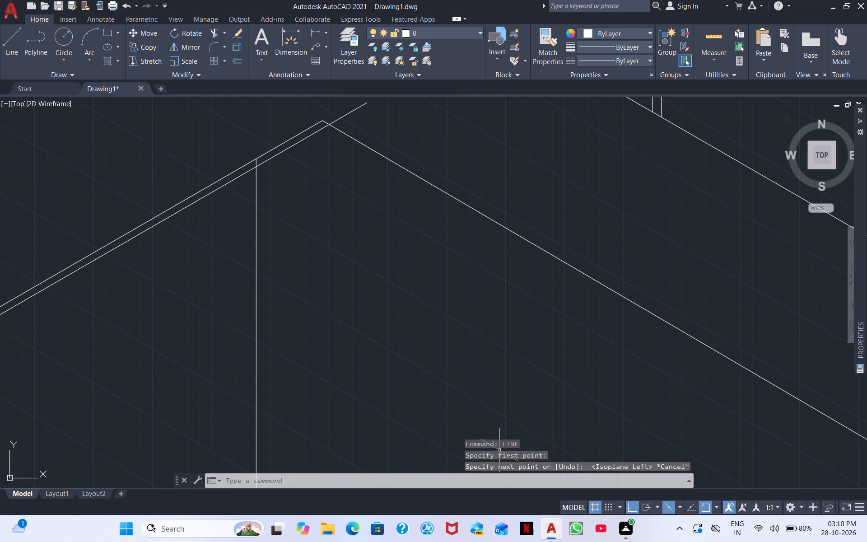
Draw a 150° line just below the slab's front upper edge, from the tall block's vertical edge to slightly past the inner corner.
middle_click_drag(595, 443, 74, 247)
right_click(392, 332)
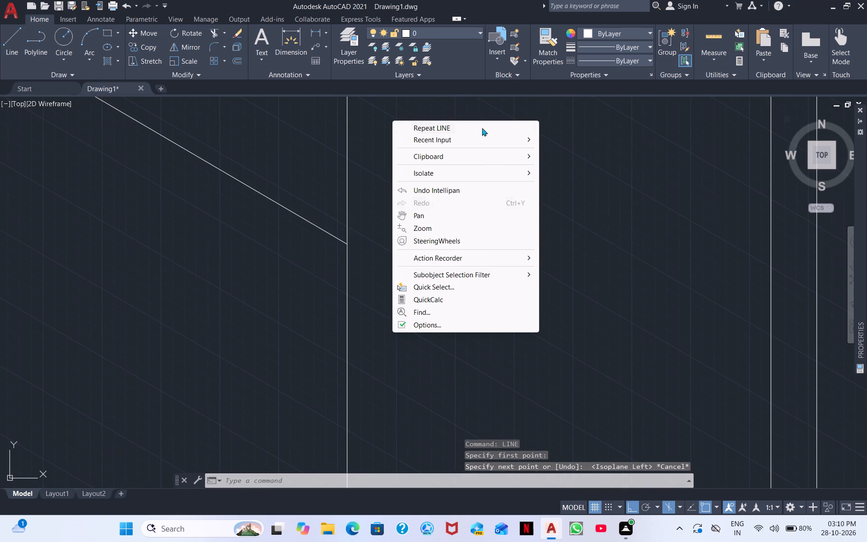
left_click(450, 123)
scroll(347, 250, "up", 2)
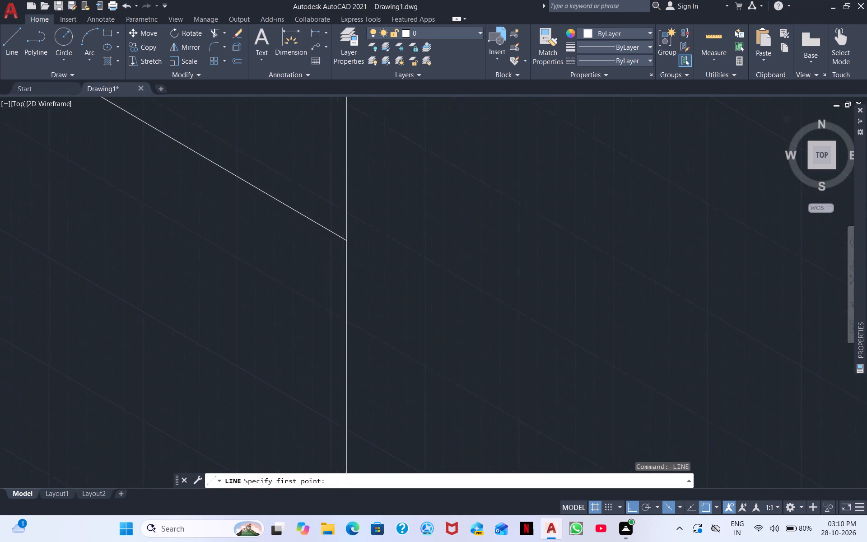
left_click(345, 252)
middle_click_drag(200, 206, 792, 472)
scroll(806, 472, "down", 2)
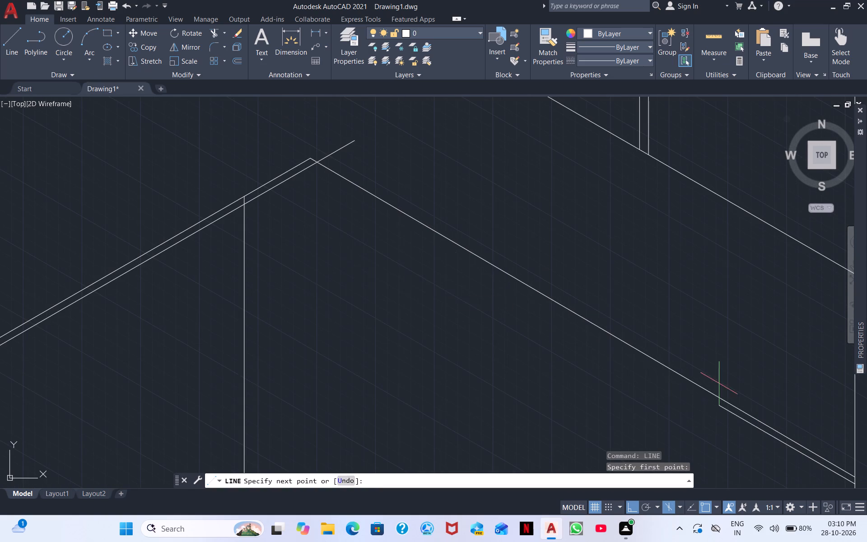
left_click(279, 157)
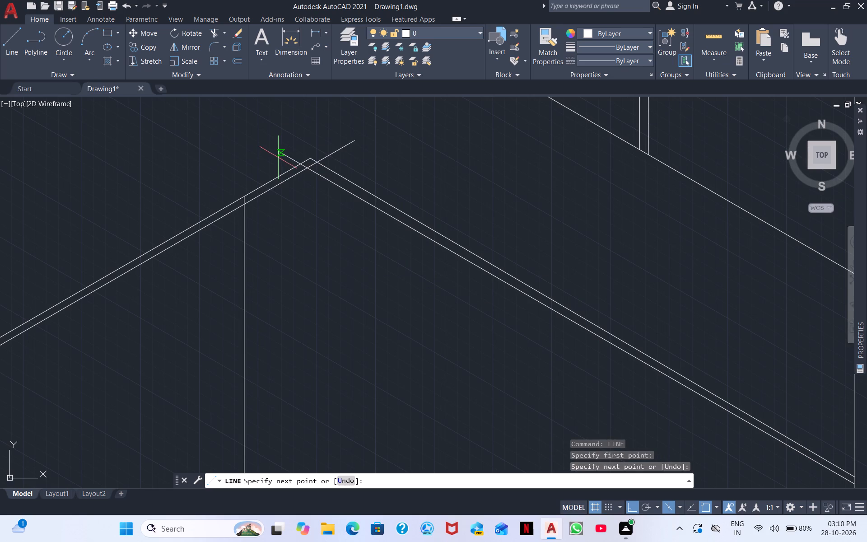
key("Escape")
Trim the overshooting ends of the 30° and 150° lip lines so they meet at the slab's inner corner.
left_click(214, 33)
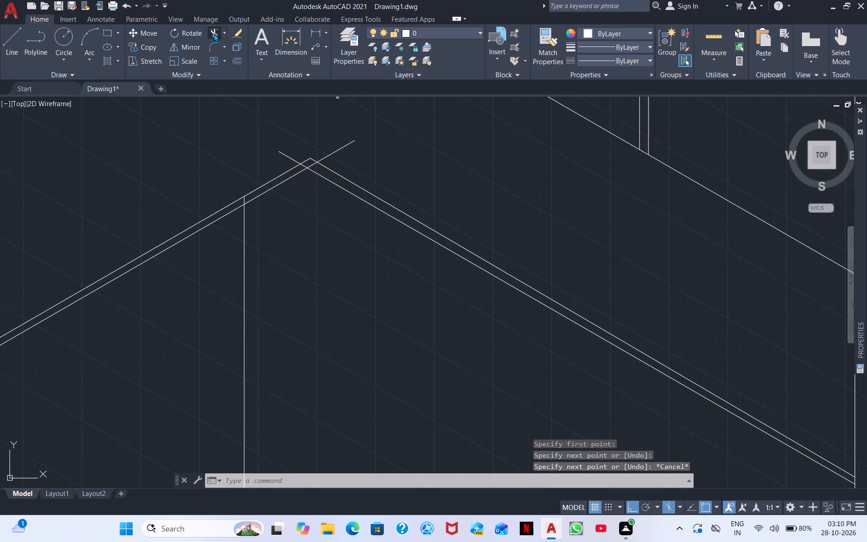
scroll(342, 163, "up", 3)
left_click_drag(276, 116, 316, 160)
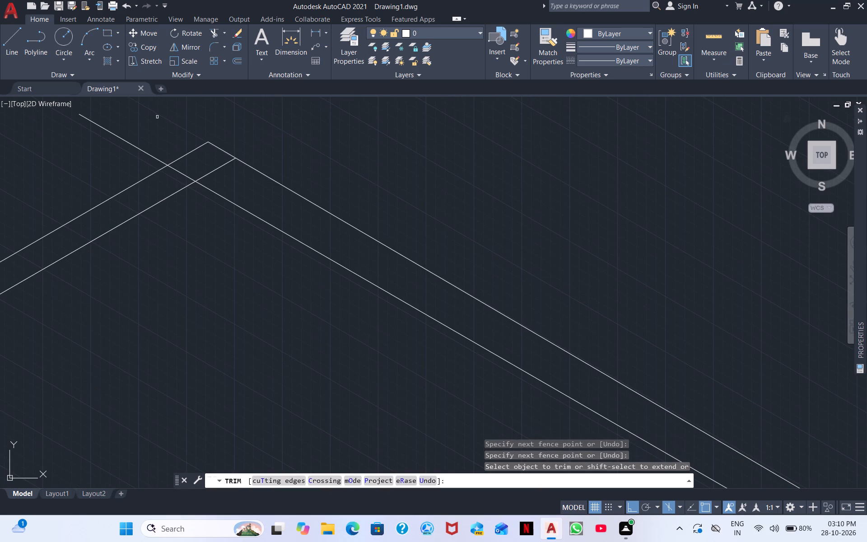
left_click_drag(157, 117, 81, 176)
left_click_drag(180, 170, 169, 183)
left_click_drag(191, 167, 224, 183)
scroll(327, 155, "down", 2)
right_click(403, 177)
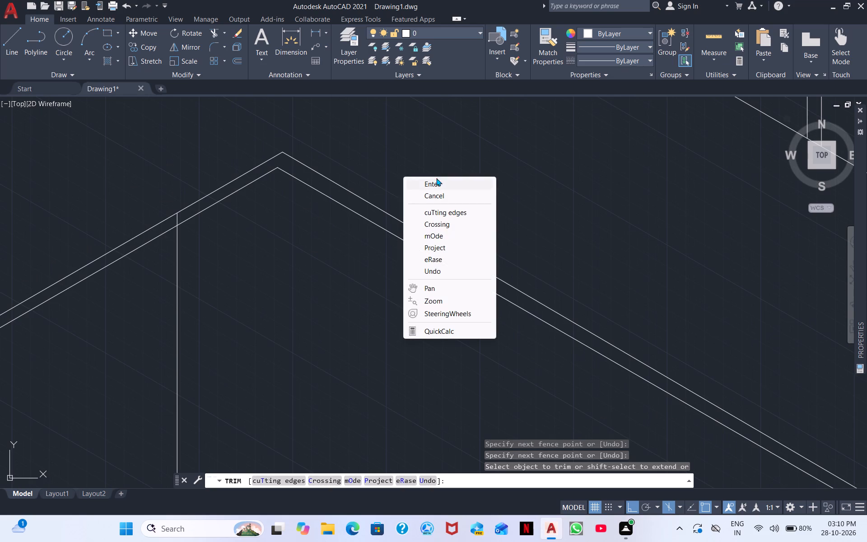
left_click(415, 180)
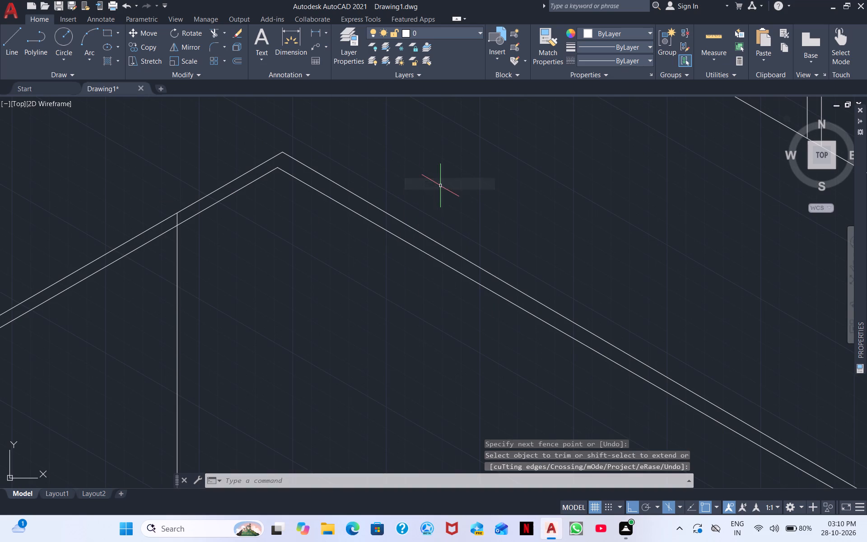
Trim the inner corner's vertical line where it crosses the slab's lip, ending it at the lip's lower 30° line.
right_click(441, 182)
left_click(480, 190)
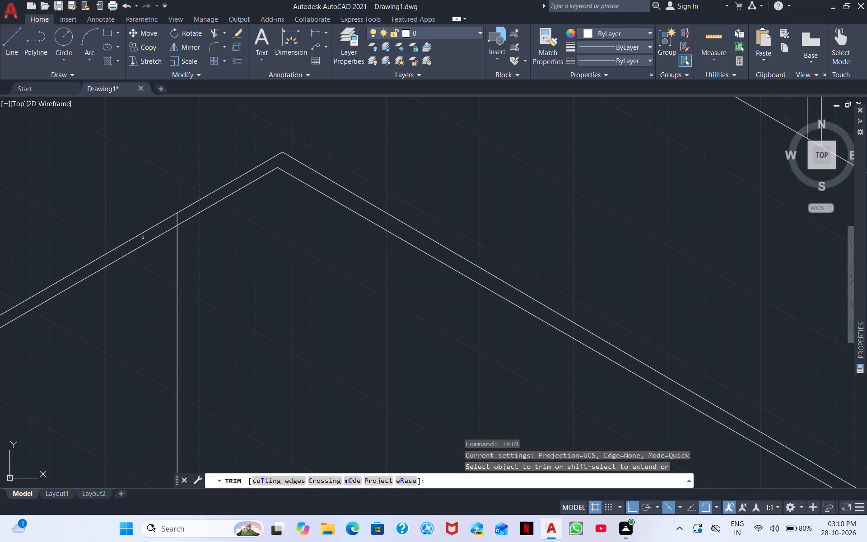
scroll(143, 237, "up", 1)
left_click_drag(210, 202, 186, 215)
left_click(186, 215)
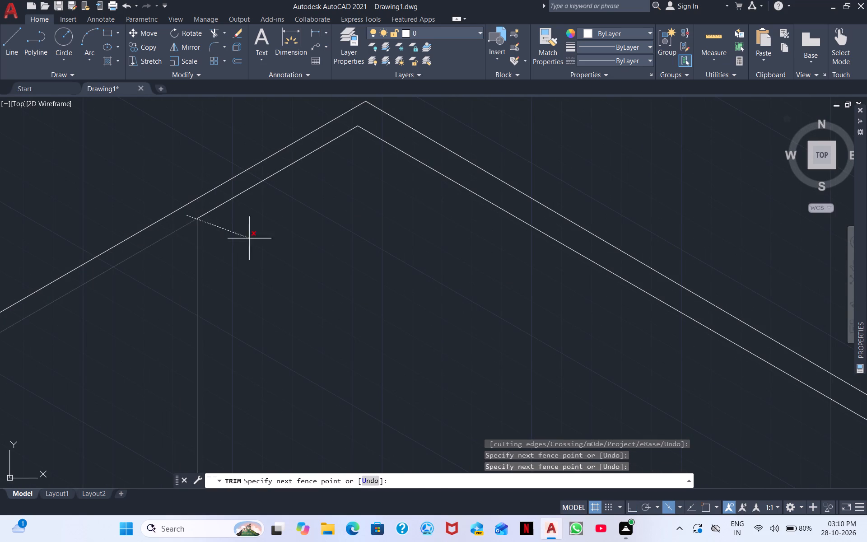
left_click(149, 236)
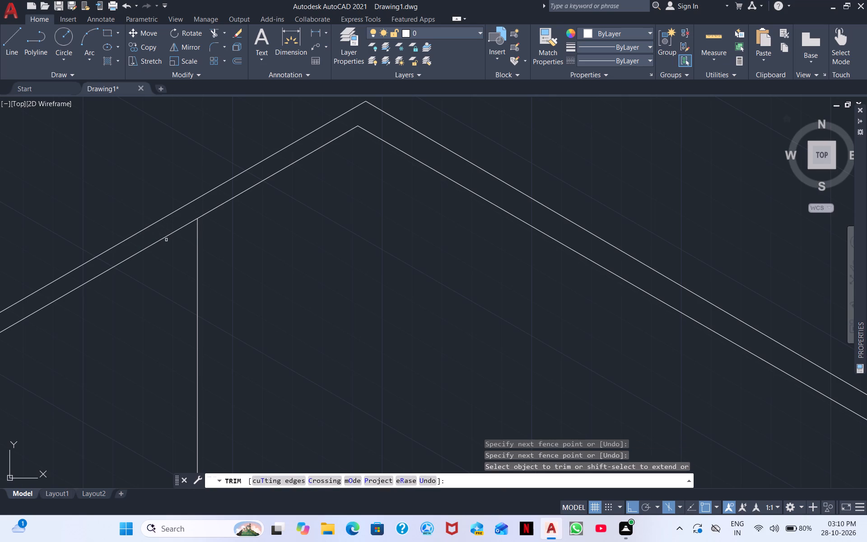
key("Escape")
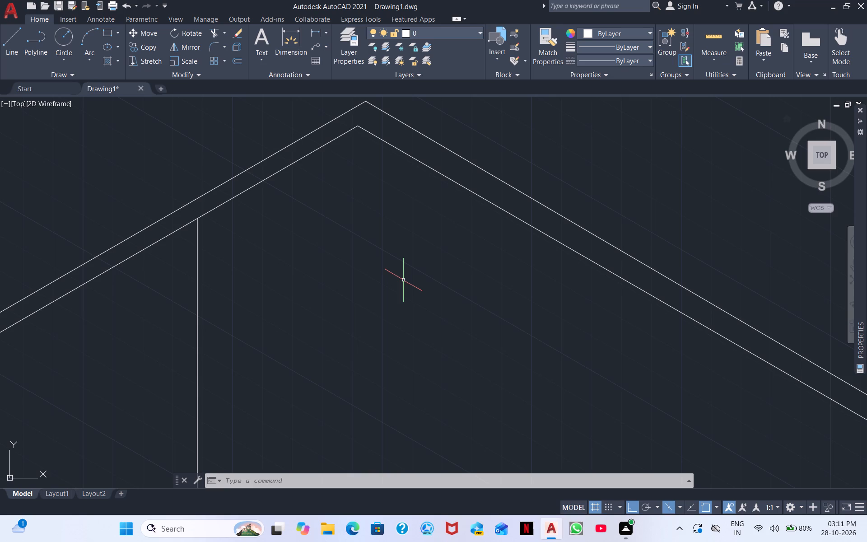
Draw a 150° line across the wall's framed panel, from its inner vertical nearest the tall block to past the opposite frame verticals.
scroll(491, 340, "down", 1)
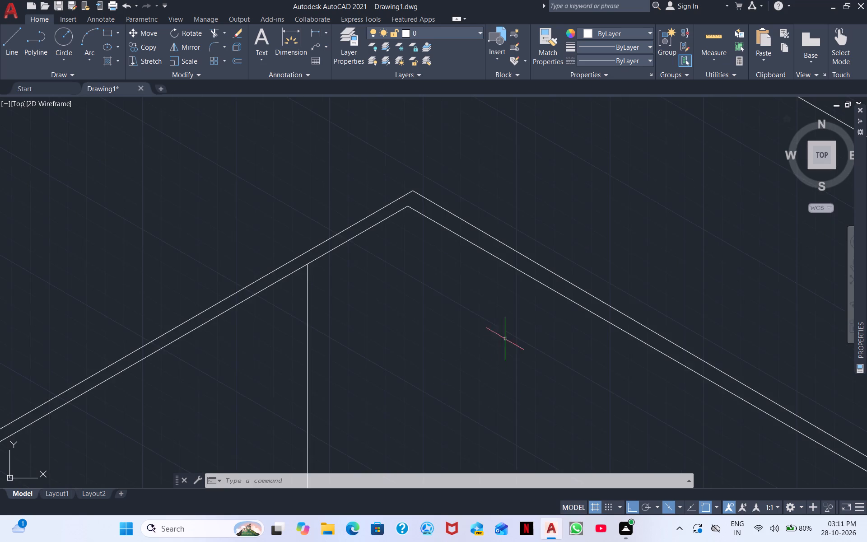
scroll(452, 297, "down", 4)
middle_click_drag(418, 266, 329, 399)
scroll(328, 397, "down", 2)
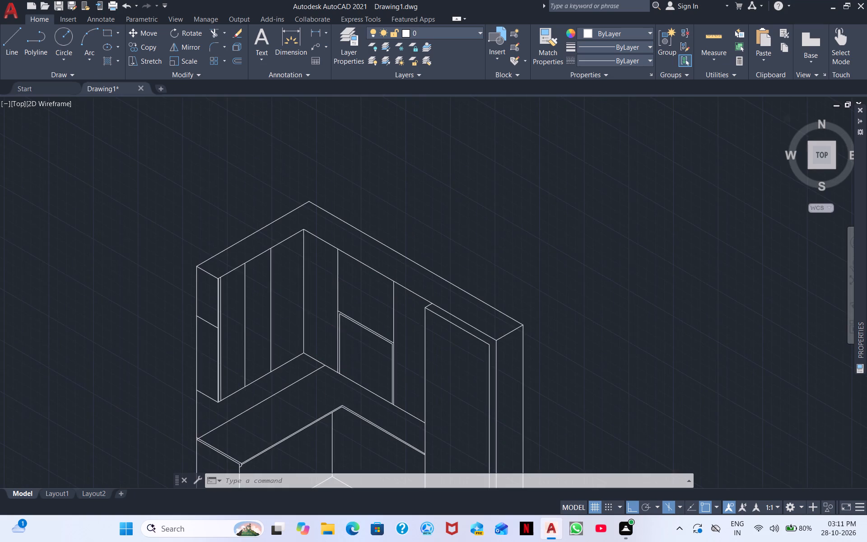
scroll(355, 330, "up", 2)
middle_click_drag(360, 301, 503, 270)
scroll(429, 257, "up", 1)
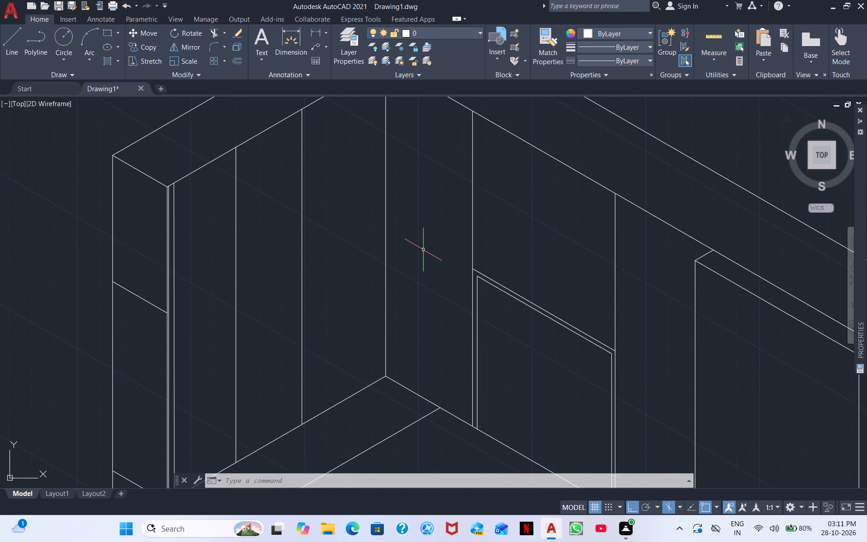
scroll(439, 266, "down", 1)
scroll(473, 306, "up", 1)
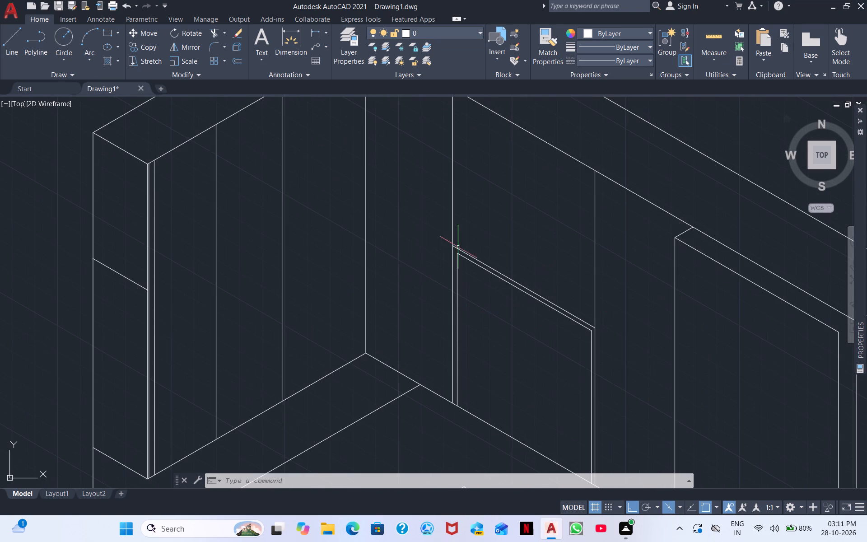
left_click(9, 49)
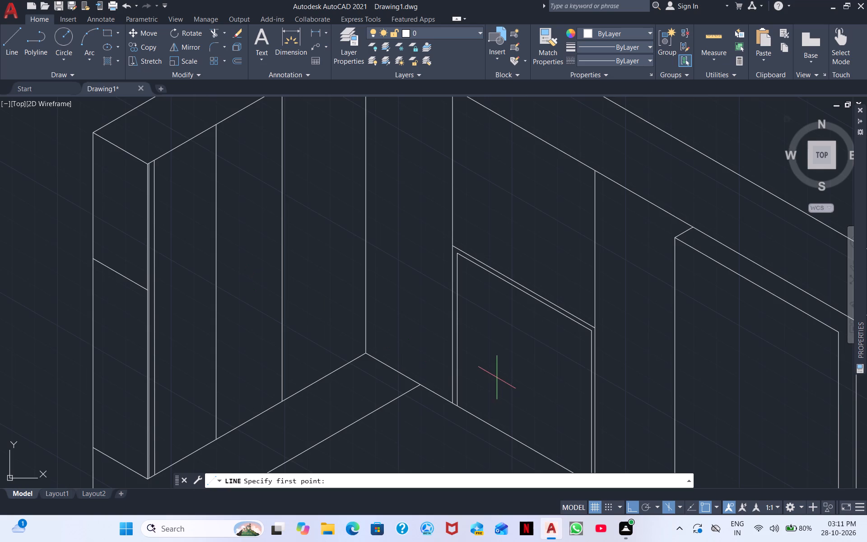
scroll(497, 378, "up", 1)
scroll(556, 365, "down", 2)
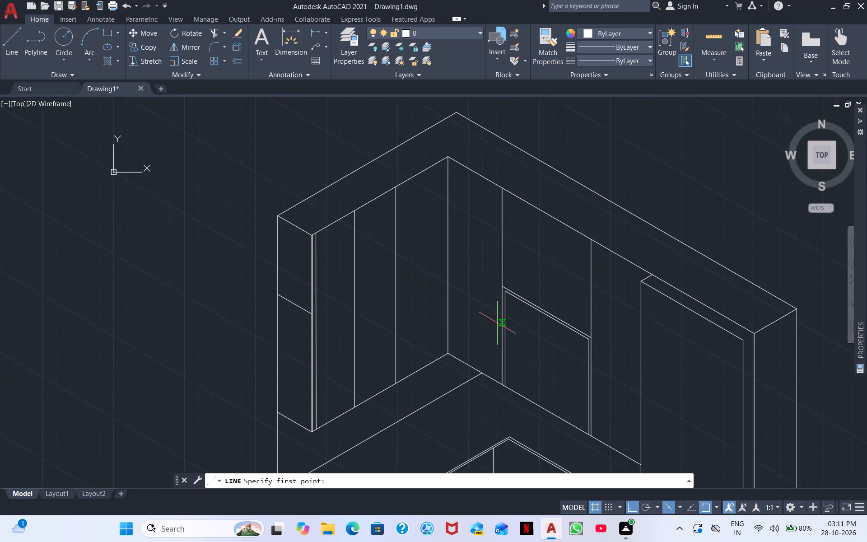
scroll(498, 323, "up", 4)
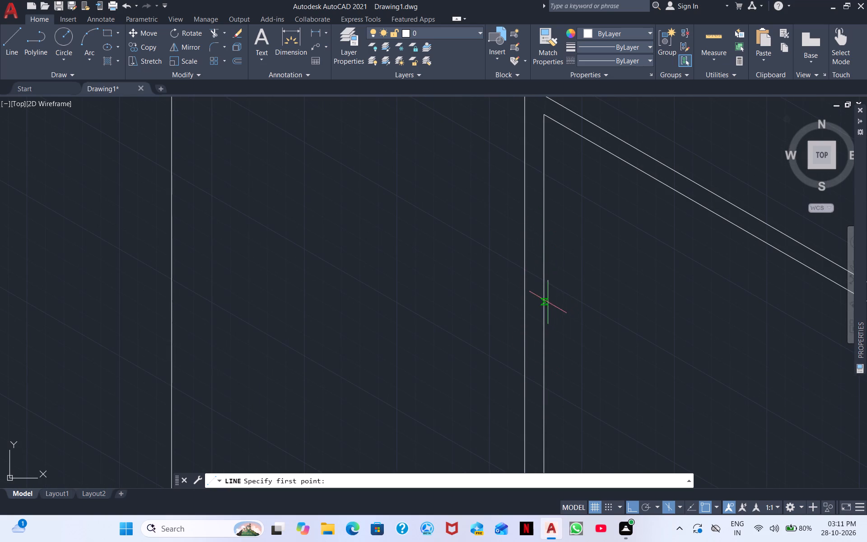
scroll(547, 302, "down", 2)
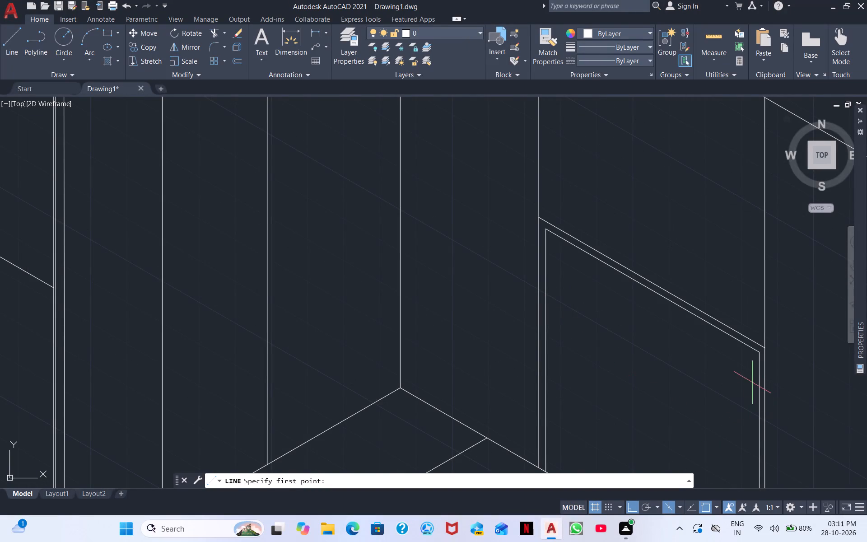
left_click(759, 474)
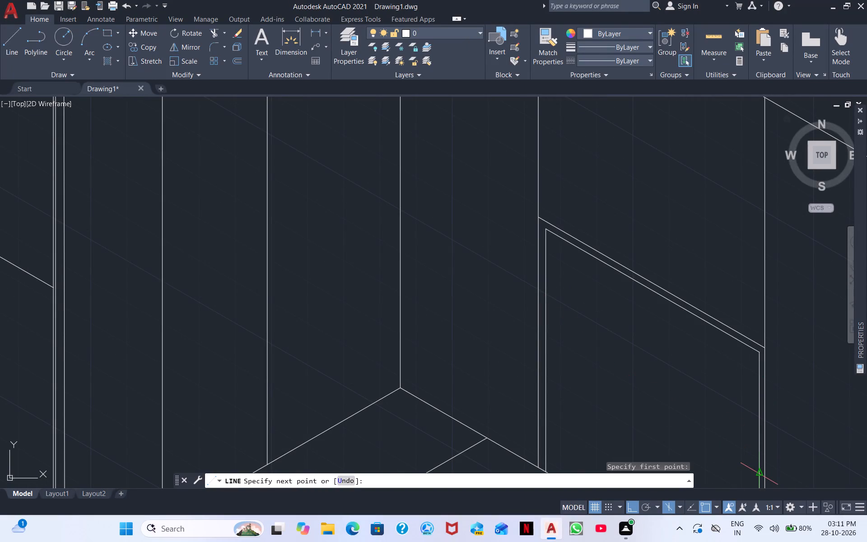
left_click(499, 336)
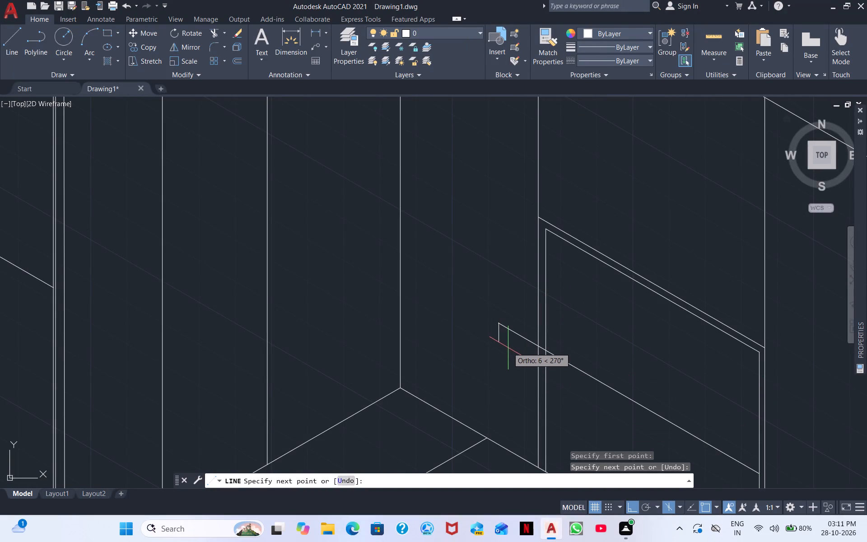
right_click(508, 348)
left_click(539, 353)
Draw a second 150° line just above the panel's new cross line, from the same inner vertical to past the opposite frame verticals.
right_click(615, 358)
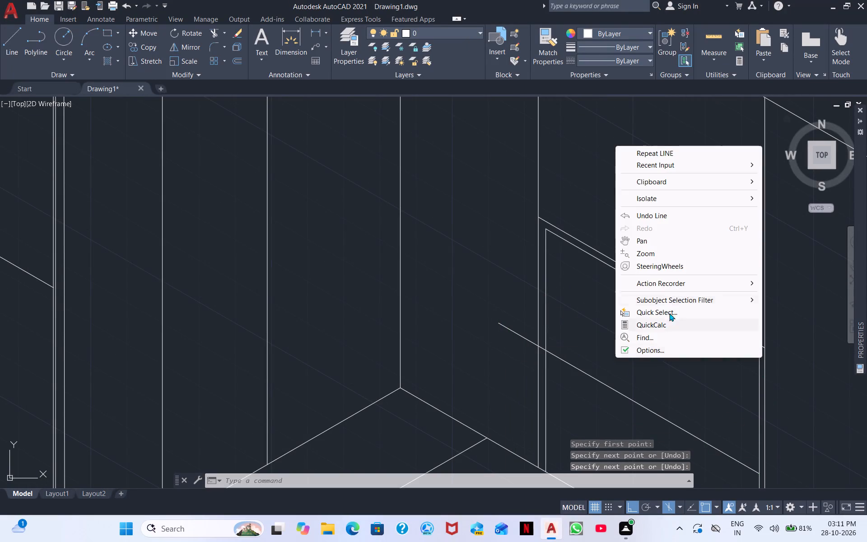
left_click(676, 154)
middle_click_drag(737, 389, 510, 302)
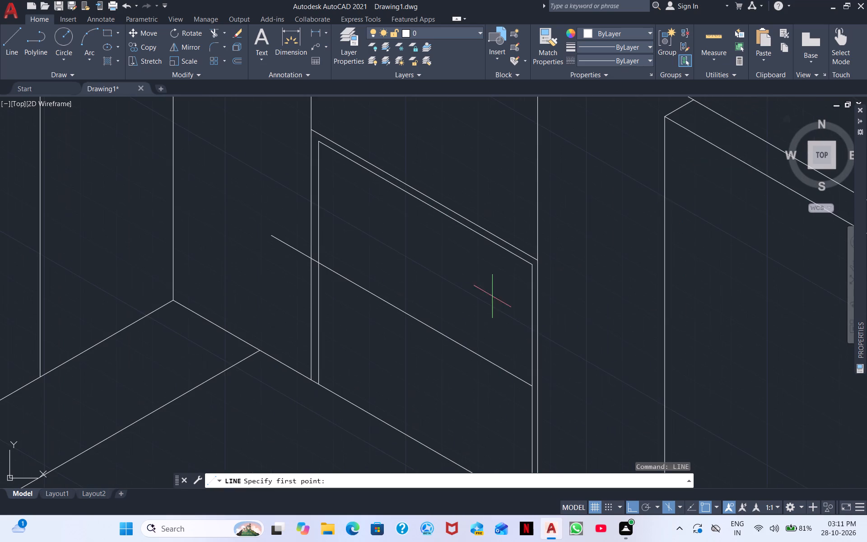
scroll(517, 377, "up", 4)
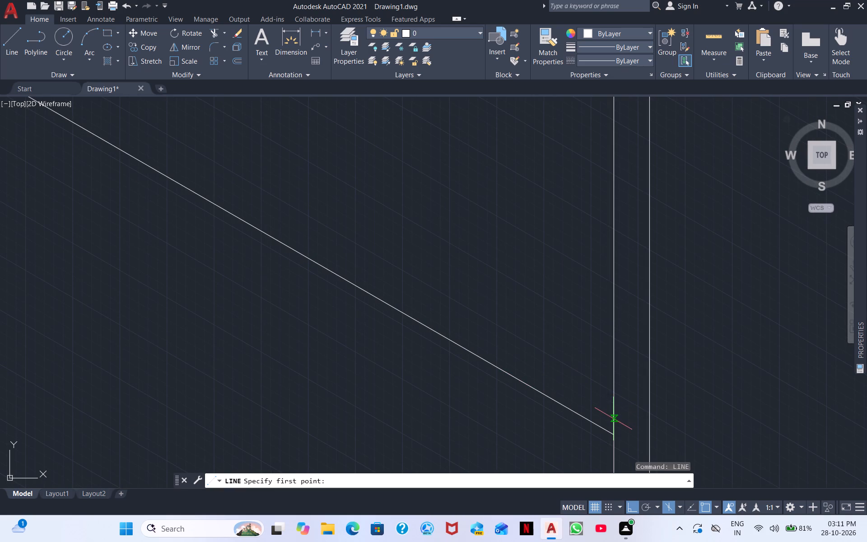
left_click(613, 419)
scroll(395, 290, "down", 1)
middle_click_drag(395, 290, 649, 390)
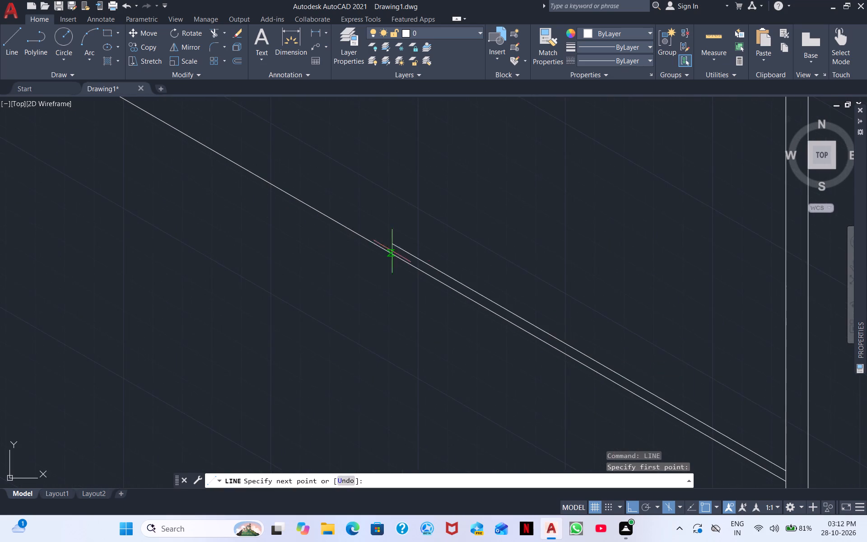
scroll(378, 244, "down", 2)
middle_click_drag(356, 239, 467, 411)
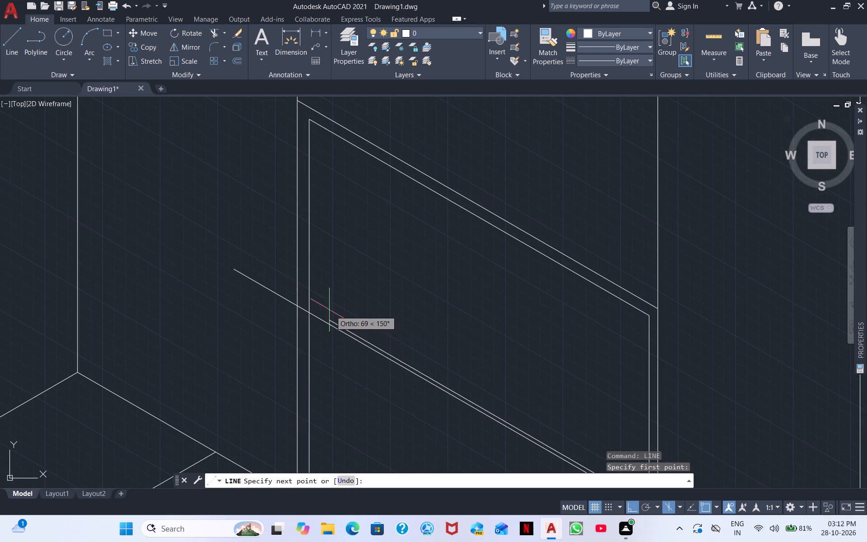
left_click(258, 270)
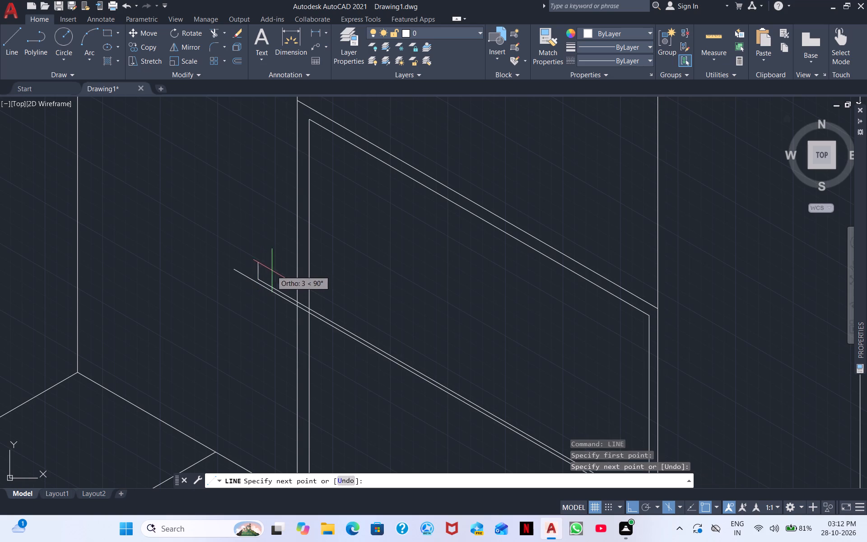
right_click(367, 271)
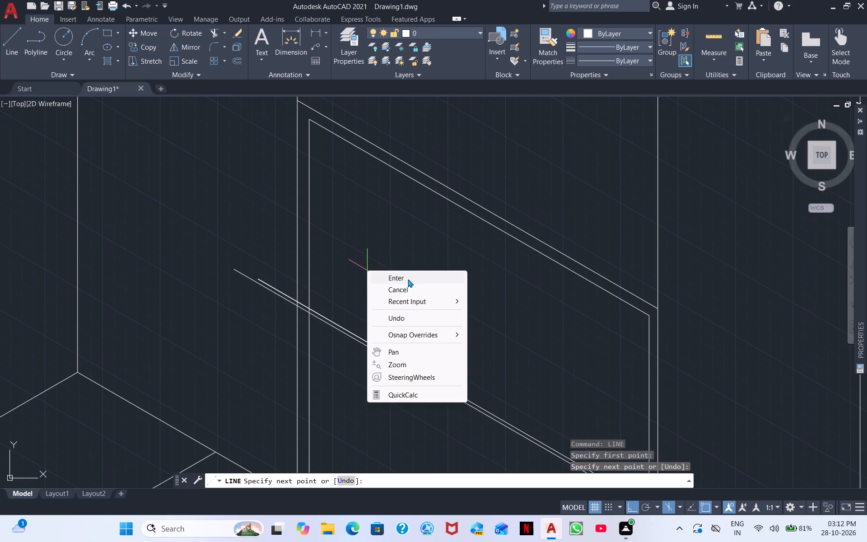
left_click(408, 279)
Draw a 150° line about 86 long across the framed panel, above the existing pair, from the outer vertical nearest the tall block past the opposite verticals.
right_click(492, 320)
left_click(539, 116)
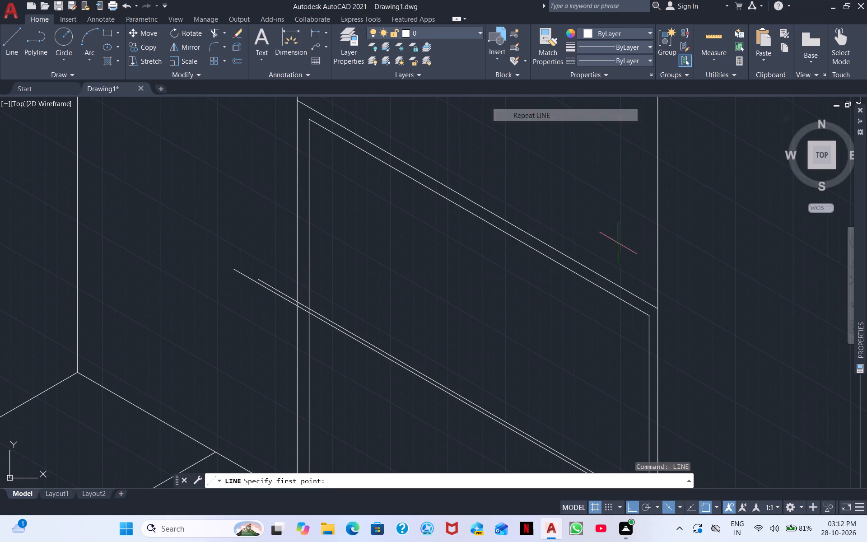
middle_click_drag(686, 424, 679, 364)
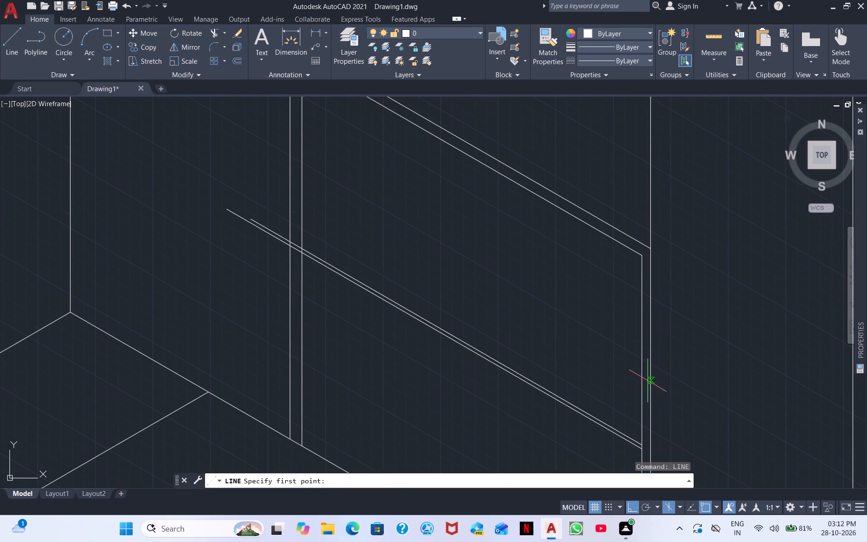
left_click(650, 376)
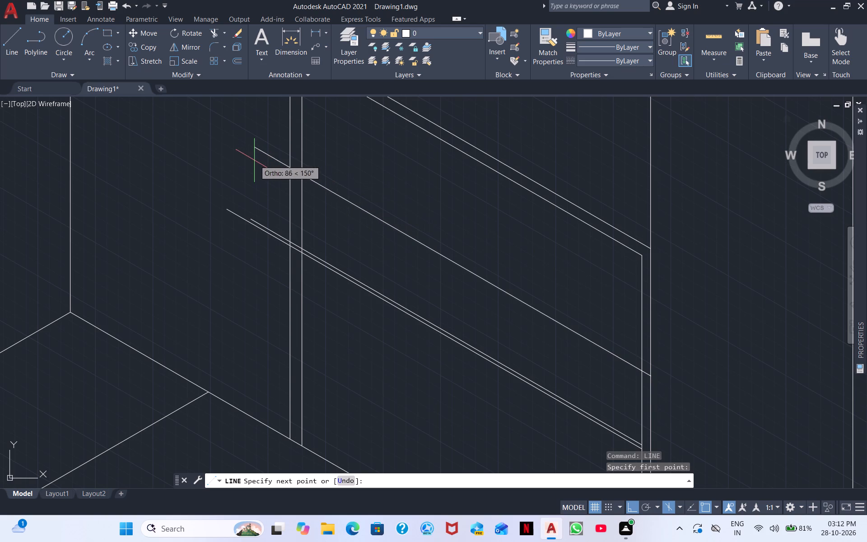
left_click(254, 160)
right_click(266, 155)
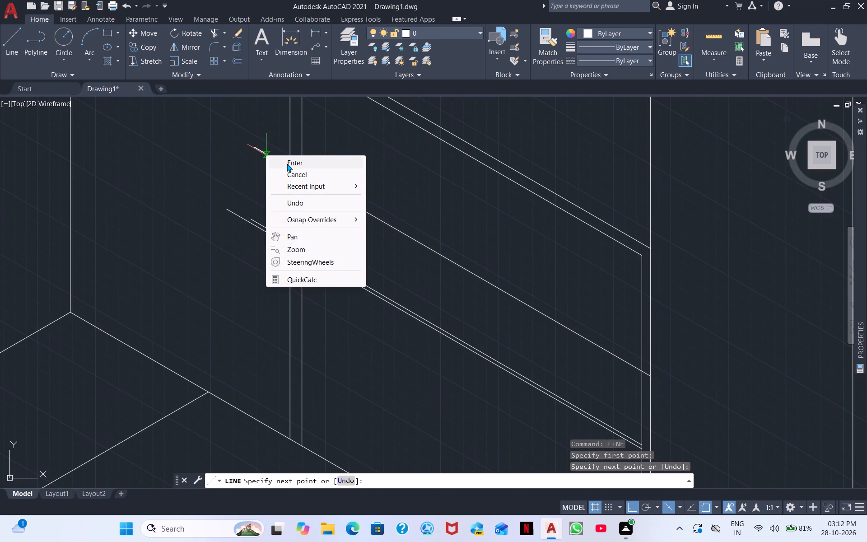
left_click(287, 164)
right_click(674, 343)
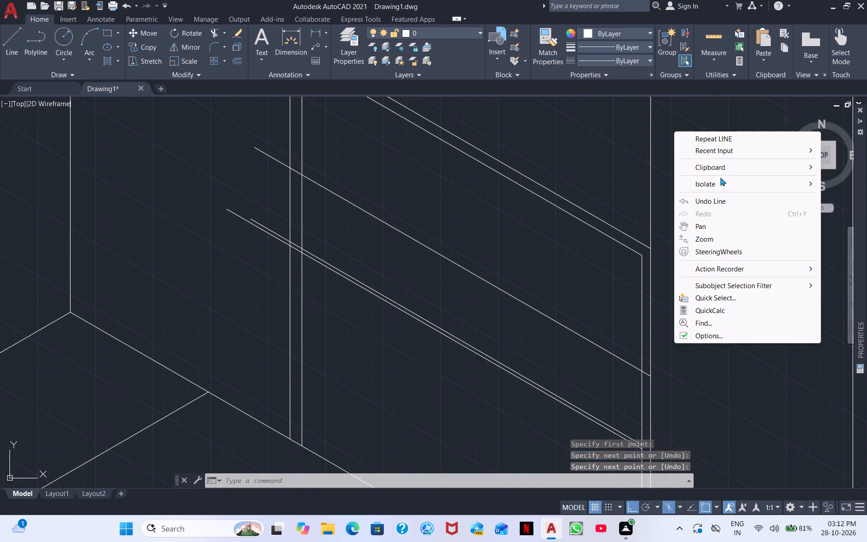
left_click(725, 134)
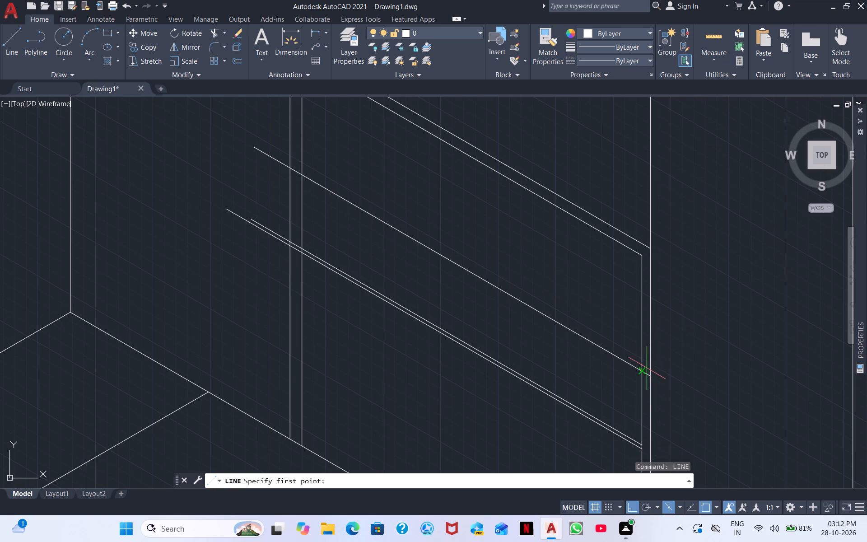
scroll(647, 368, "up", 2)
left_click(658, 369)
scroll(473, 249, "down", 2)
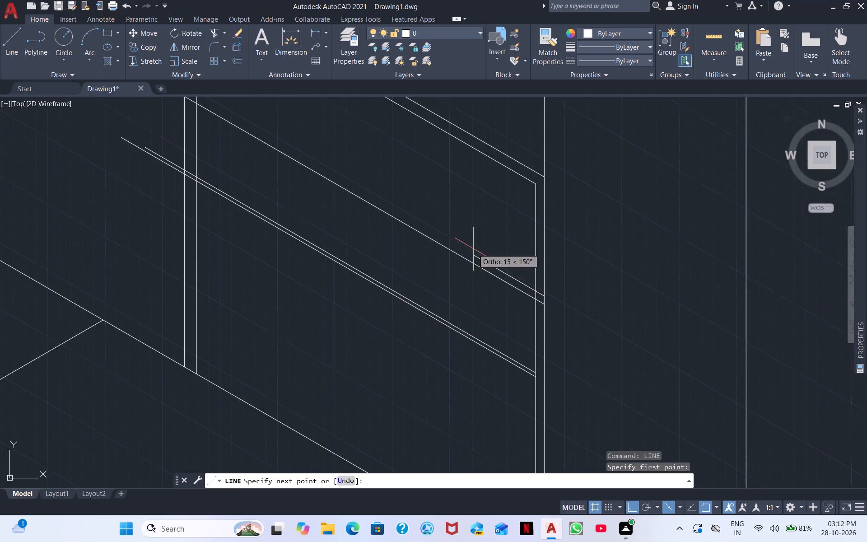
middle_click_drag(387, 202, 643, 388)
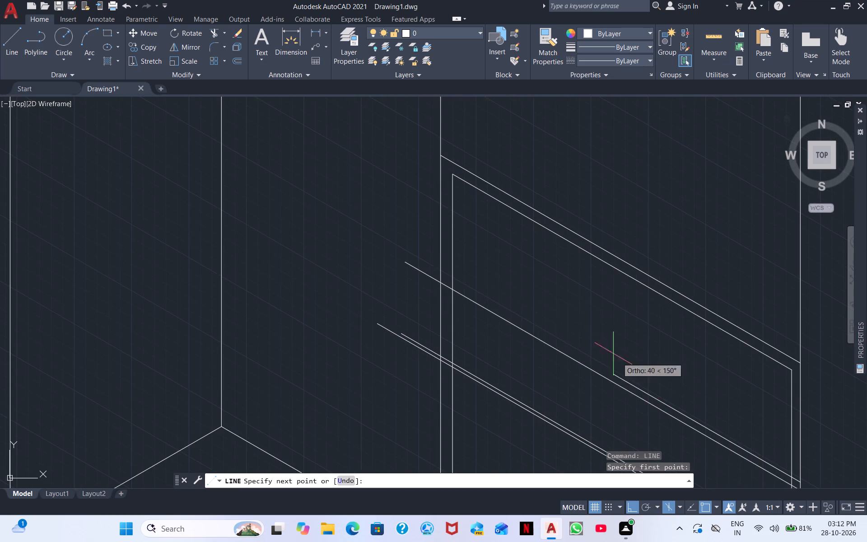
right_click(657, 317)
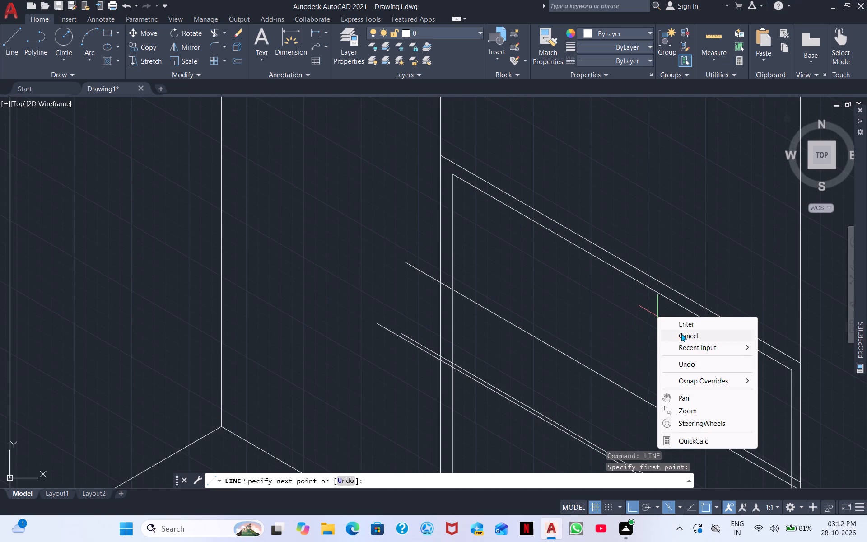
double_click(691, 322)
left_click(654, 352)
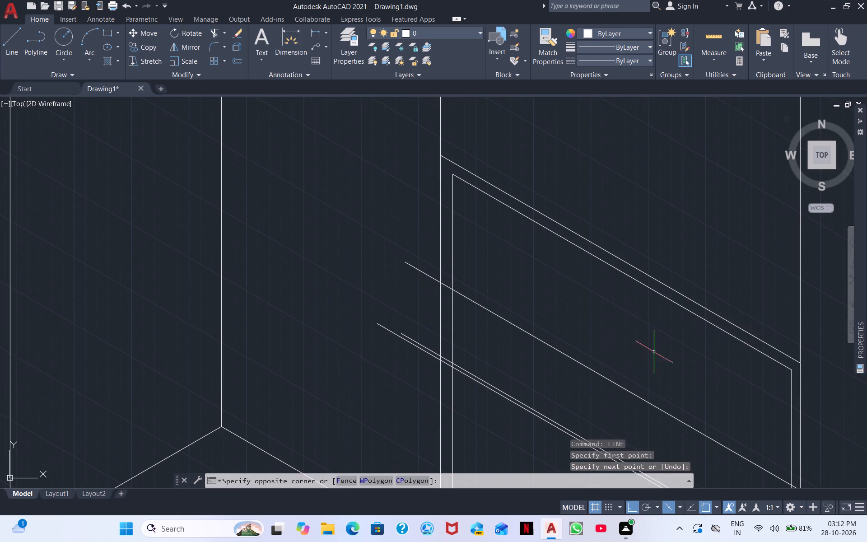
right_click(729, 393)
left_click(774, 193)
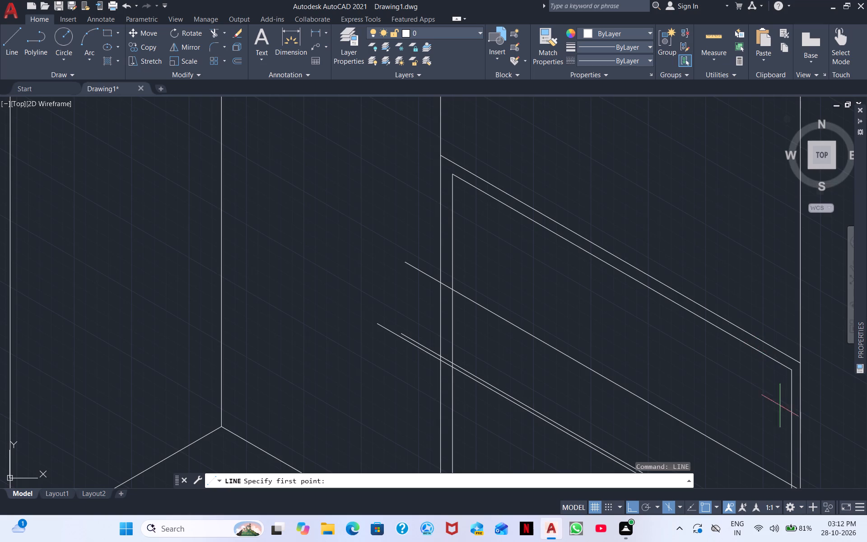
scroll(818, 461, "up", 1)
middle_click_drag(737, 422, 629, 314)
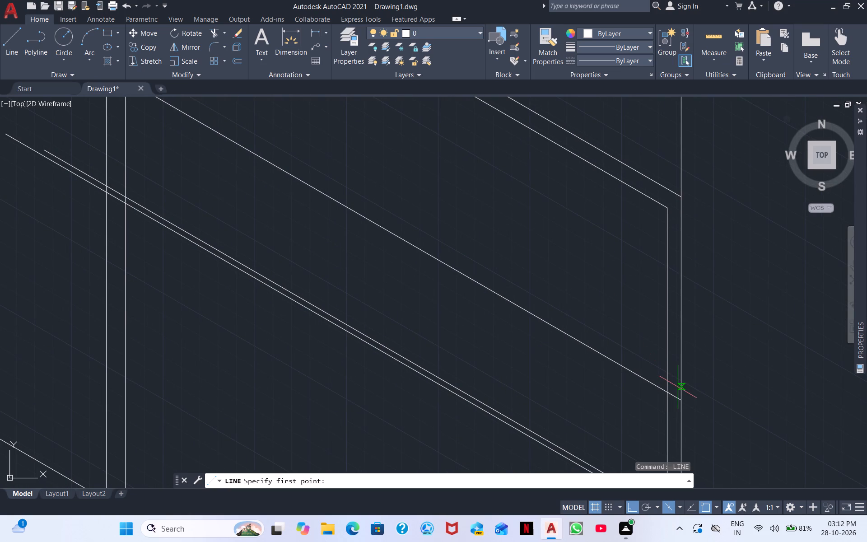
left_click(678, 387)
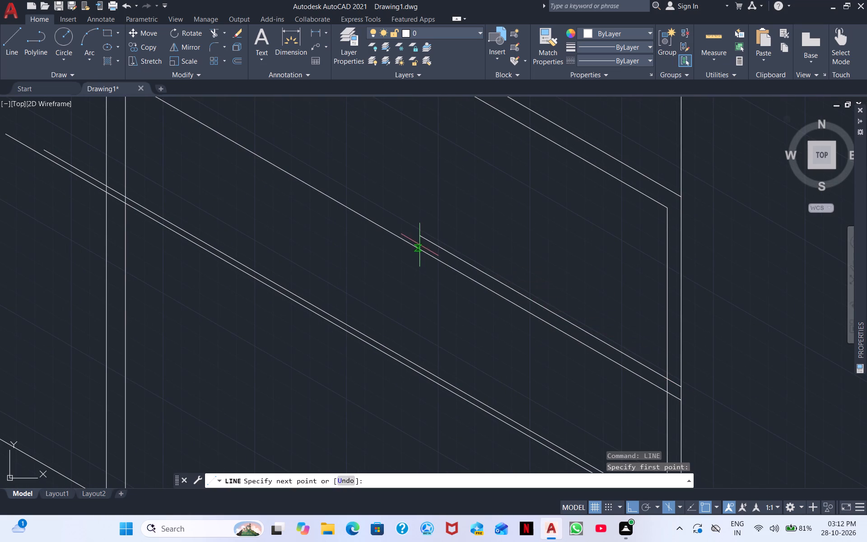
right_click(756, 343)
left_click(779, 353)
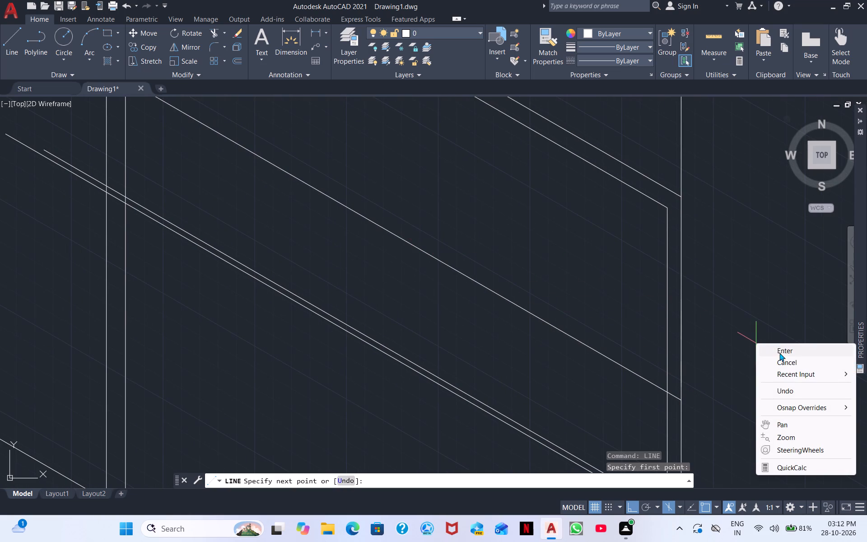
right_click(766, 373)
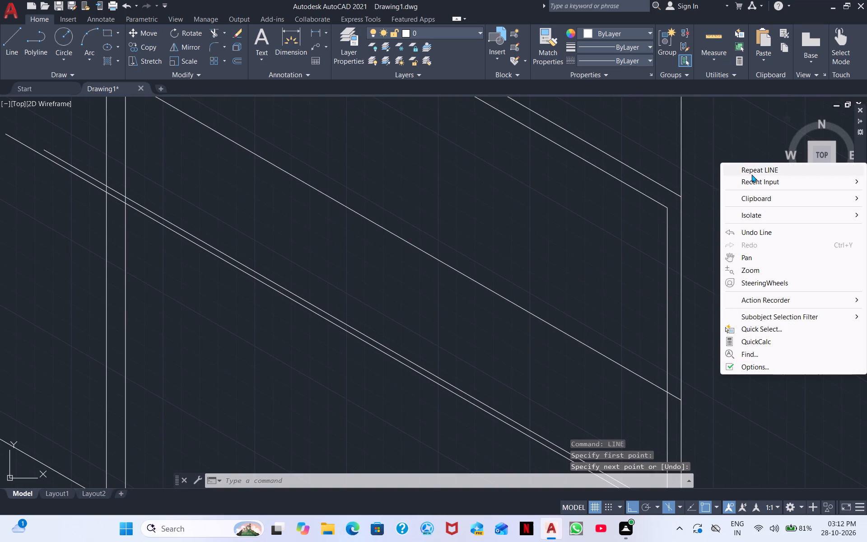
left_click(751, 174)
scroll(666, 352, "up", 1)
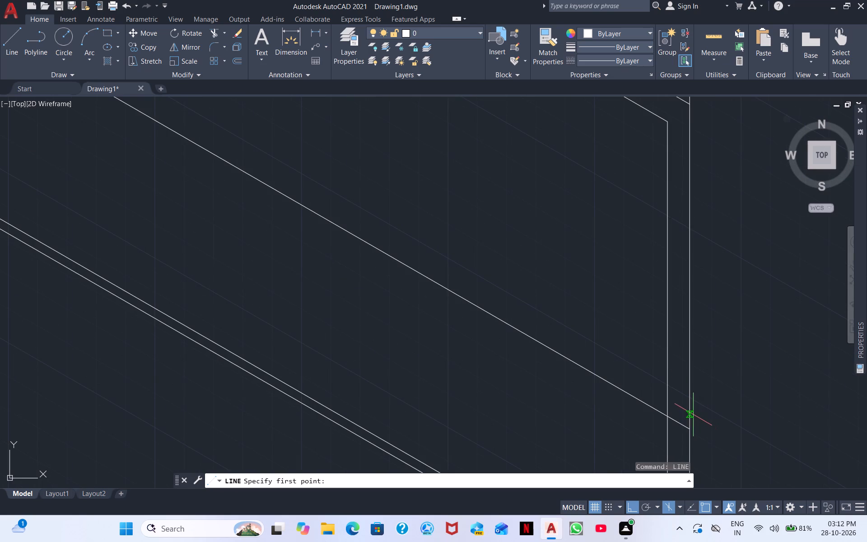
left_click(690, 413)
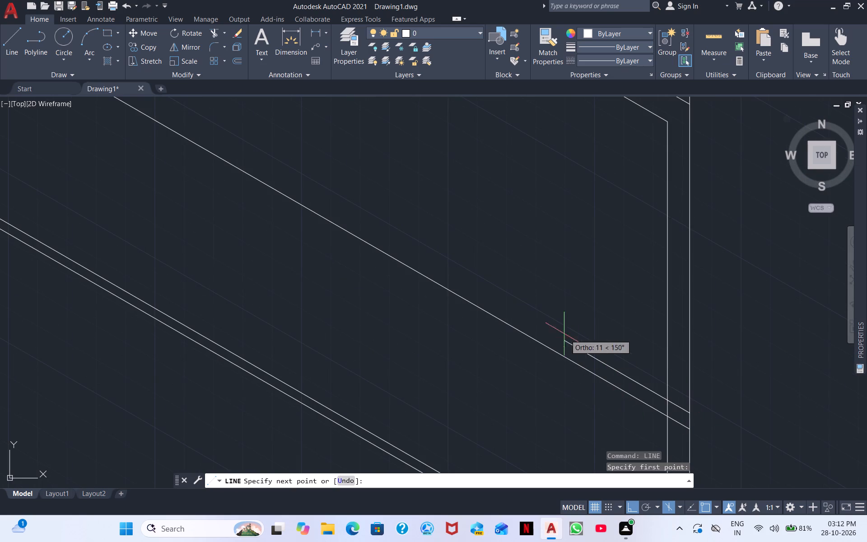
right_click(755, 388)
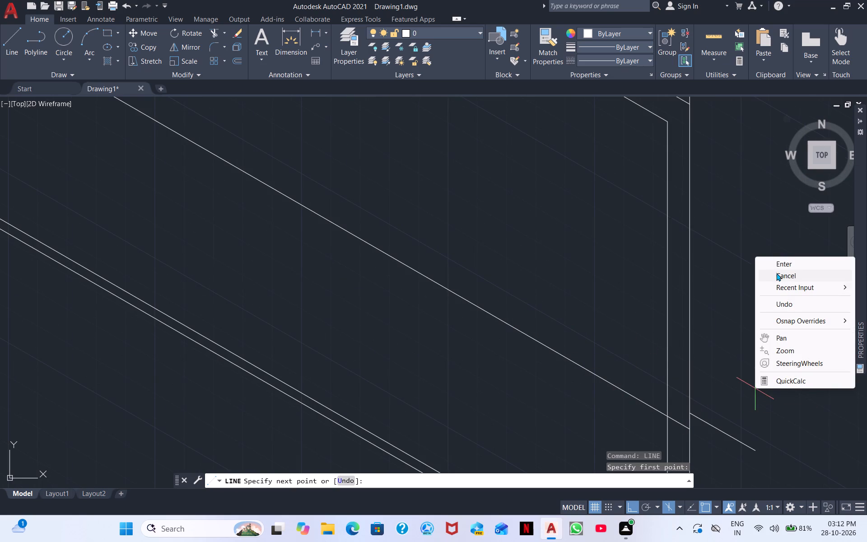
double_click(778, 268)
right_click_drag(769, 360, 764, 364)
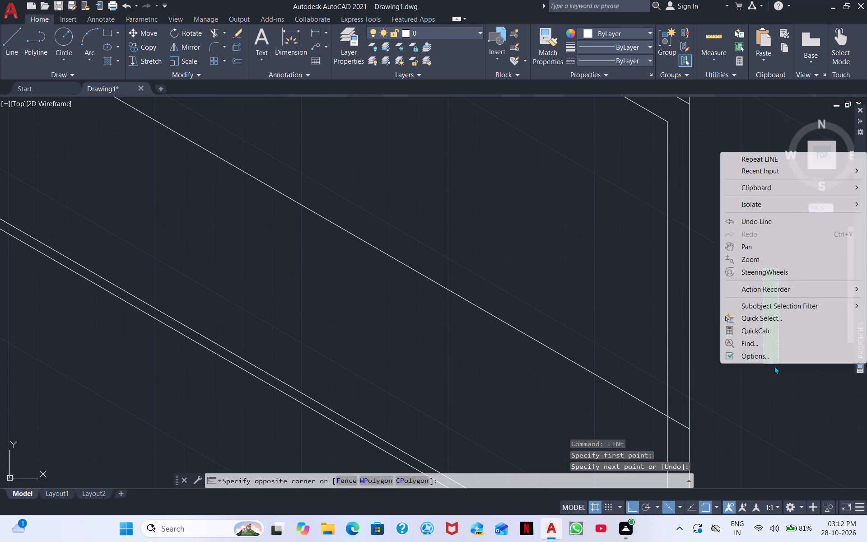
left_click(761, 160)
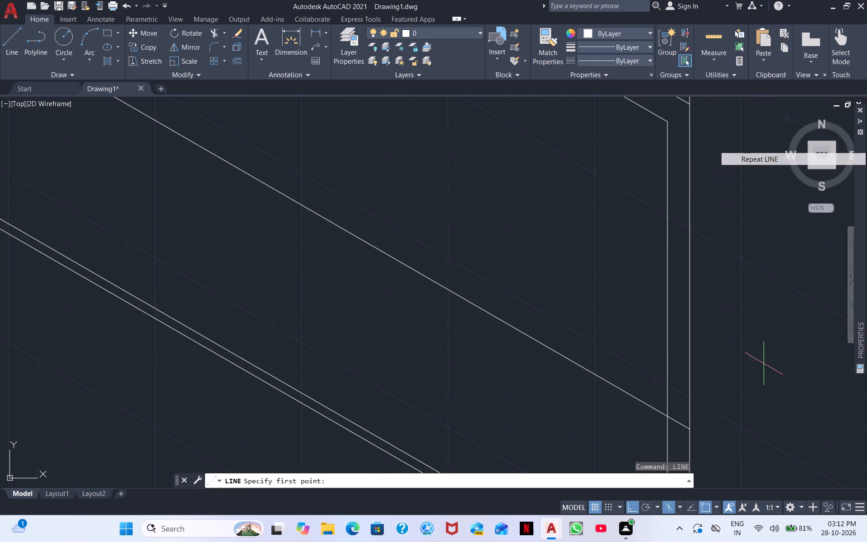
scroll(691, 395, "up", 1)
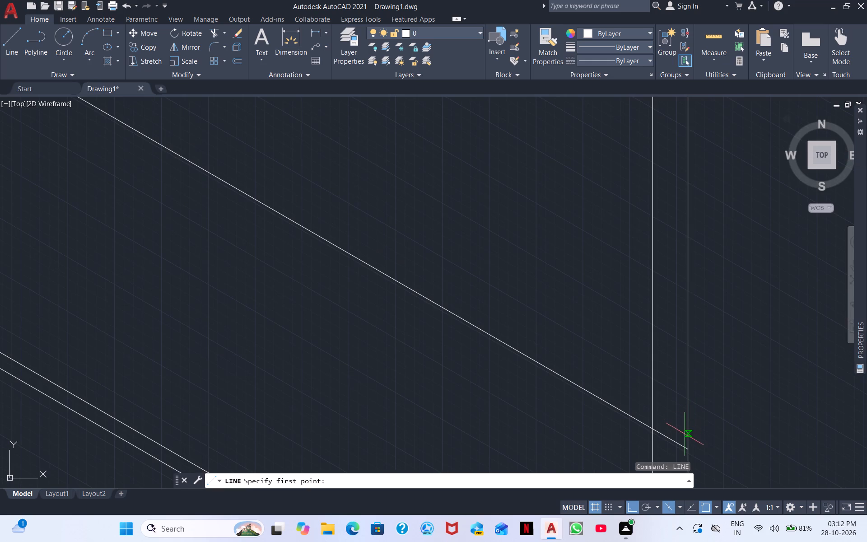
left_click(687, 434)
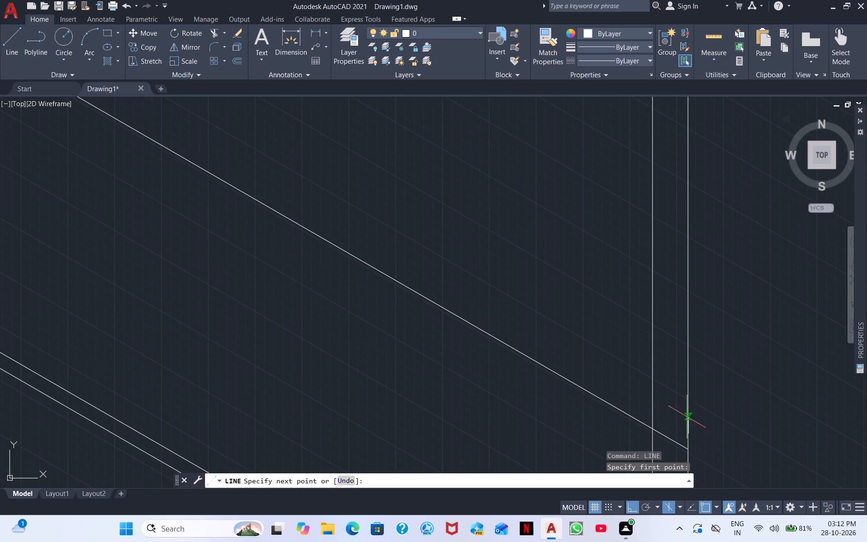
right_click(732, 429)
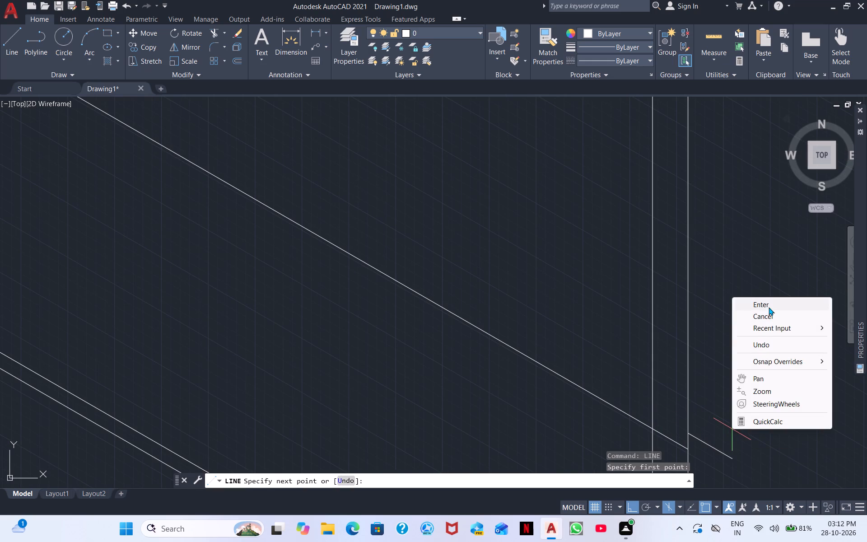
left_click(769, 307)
Draw a second 150° line just above the panel's upper cross line, from the same outer vertical to past the opposite frame verticals.
right_click(738, 434)
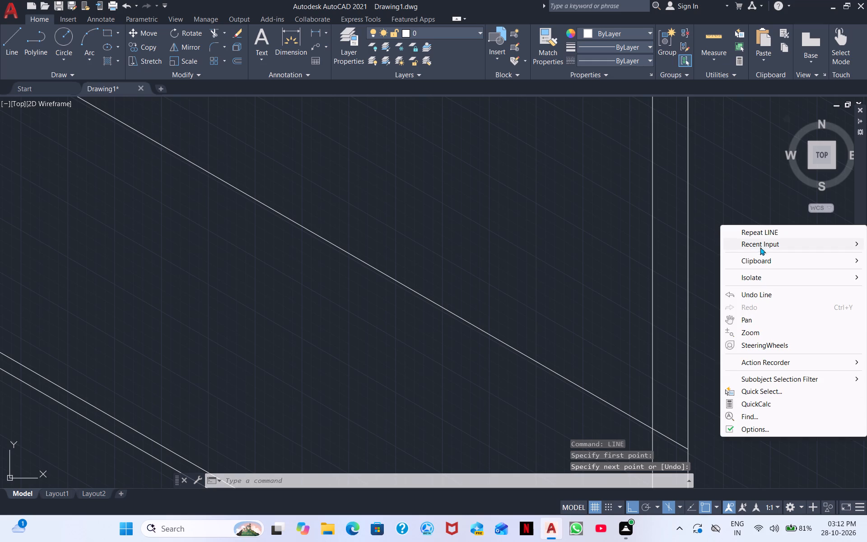
left_click(768, 234)
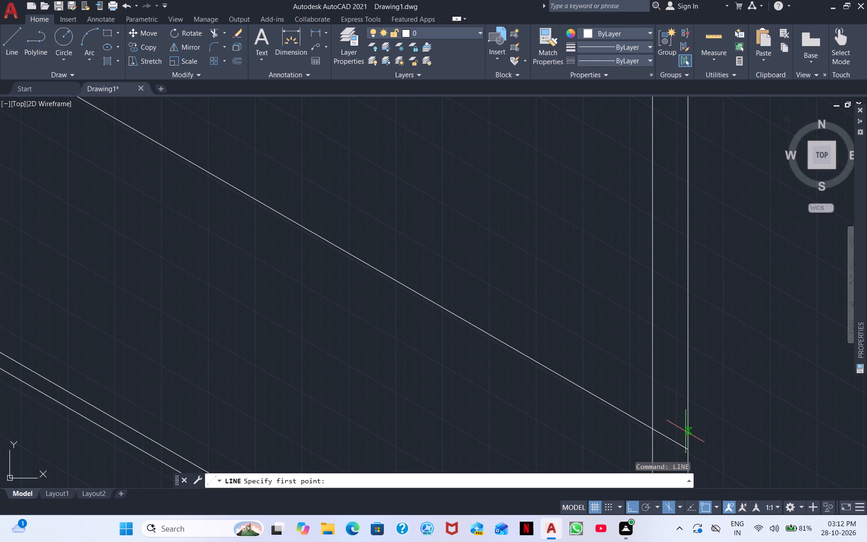
left_click(683, 434)
scroll(476, 286, "down", 2)
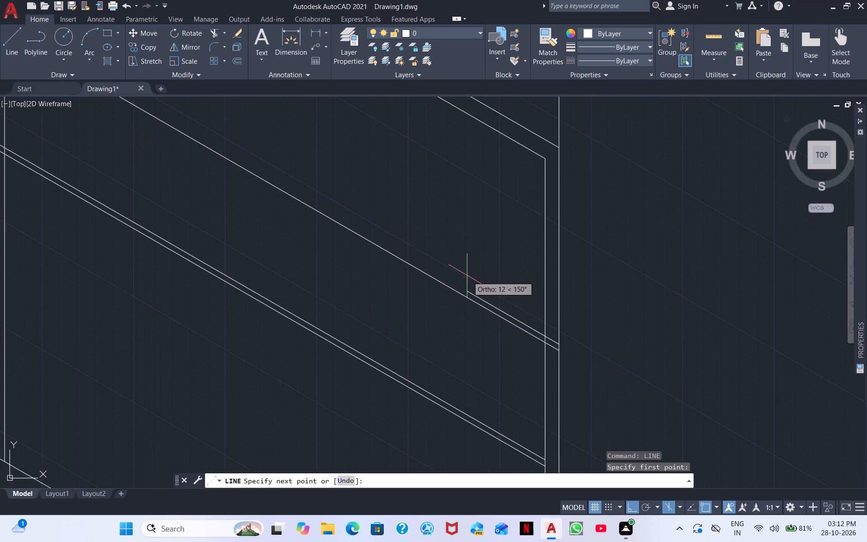
middle_click_drag(455, 257, 791, 459)
left_click(280, 185)
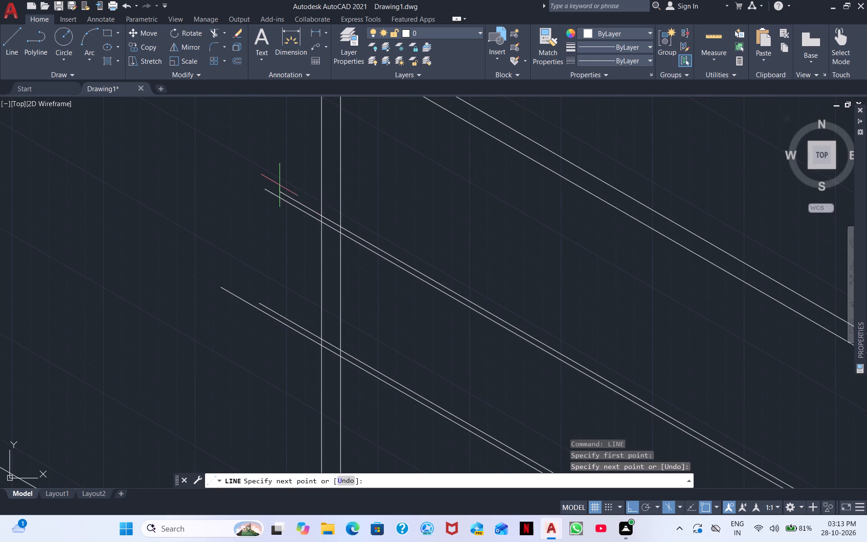
right_click(265, 295)
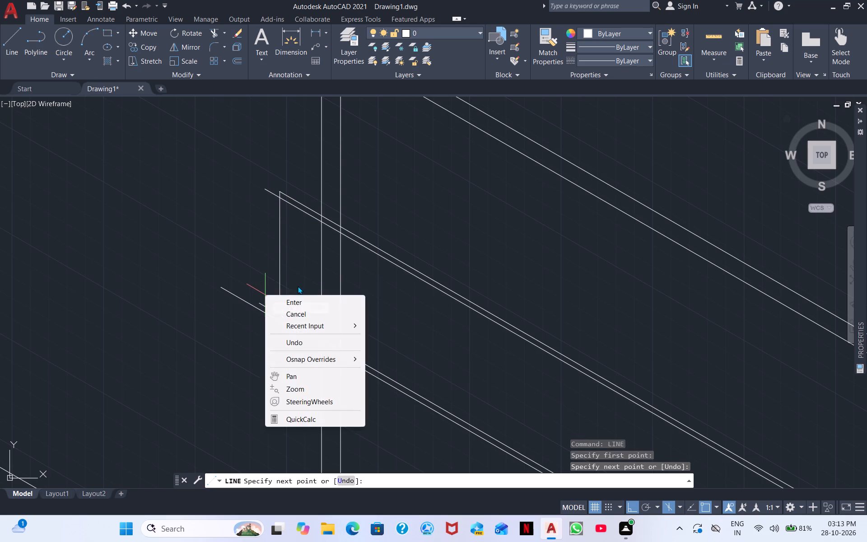
left_click(290, 300)
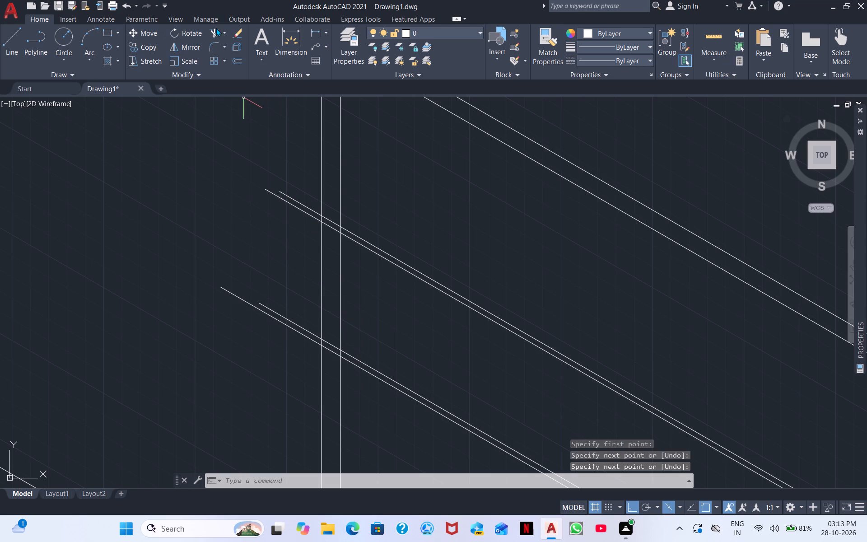
Trim the overshooting ends of both cross-line pairs back to the inner frame vertical on the side farthest from the tall block.
left_click(218, 29)
left_click_drag(299, 200, 294, 238)
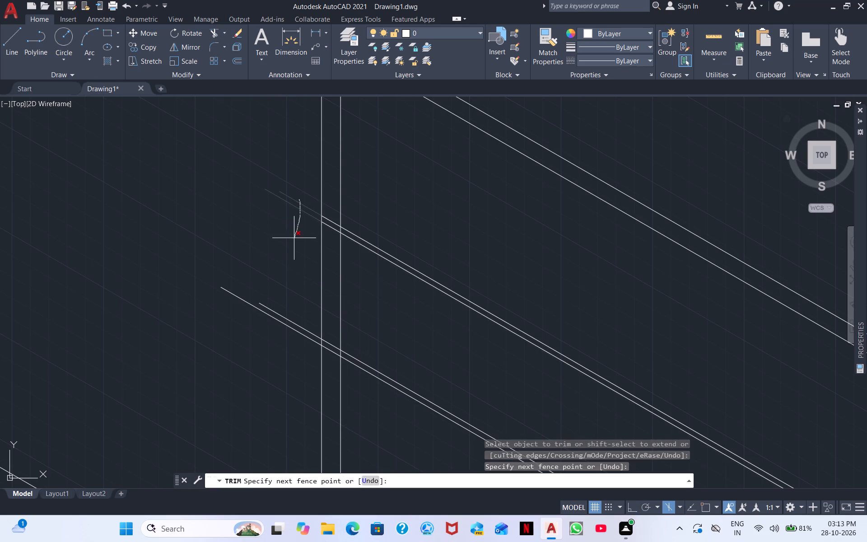
left_click_drag(294, 238, 284, 355)
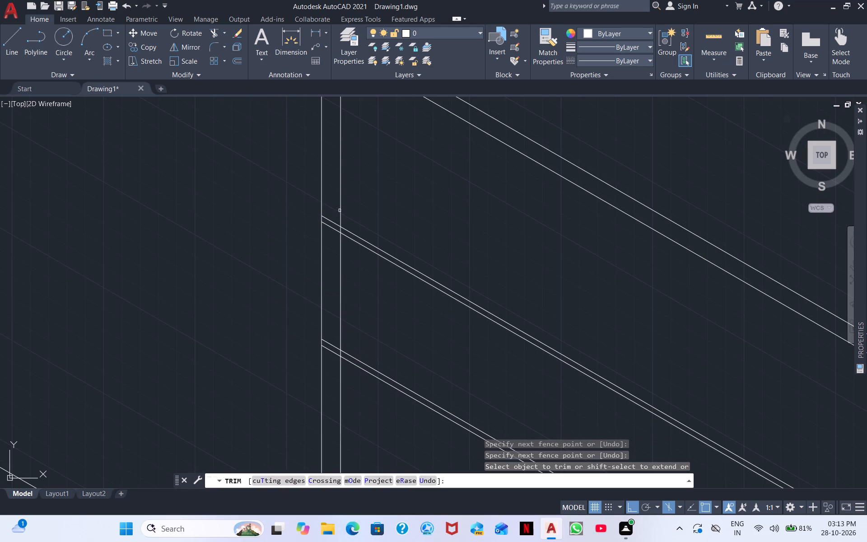
left_click_drag(335, 210, 334, 253)
left_click_drag(331, 330, 332, 335)
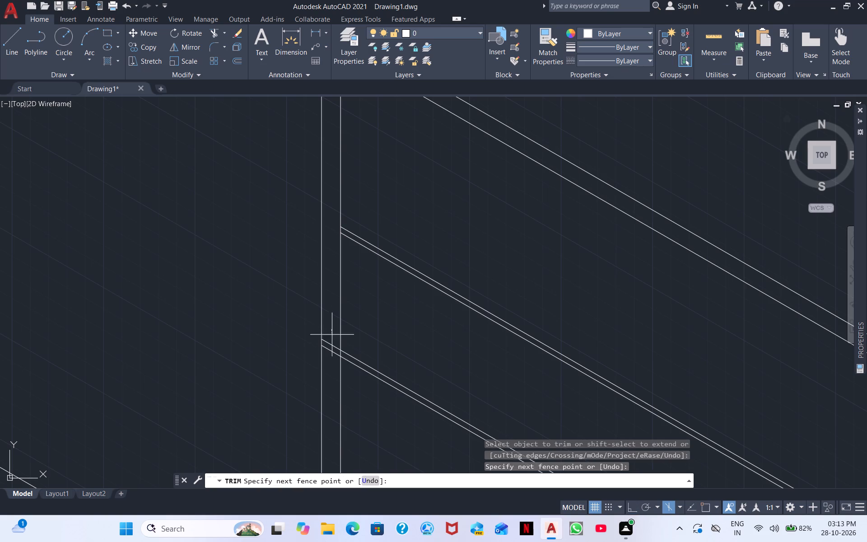
left_click_drag(332, 335, 332, 366)
Trim the upper cross-line pair between the two frame verticals nearest the tall block, ending it at the inner vertical.
scroll(433, 328, "down", 1)
middle_click_drag(395, 299, 271, 141)
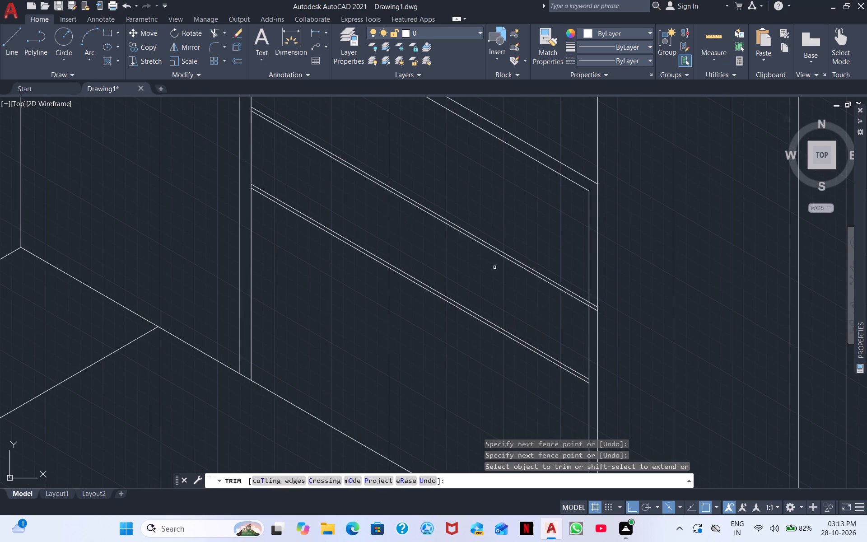
scroll(550, 279, "up", 2)
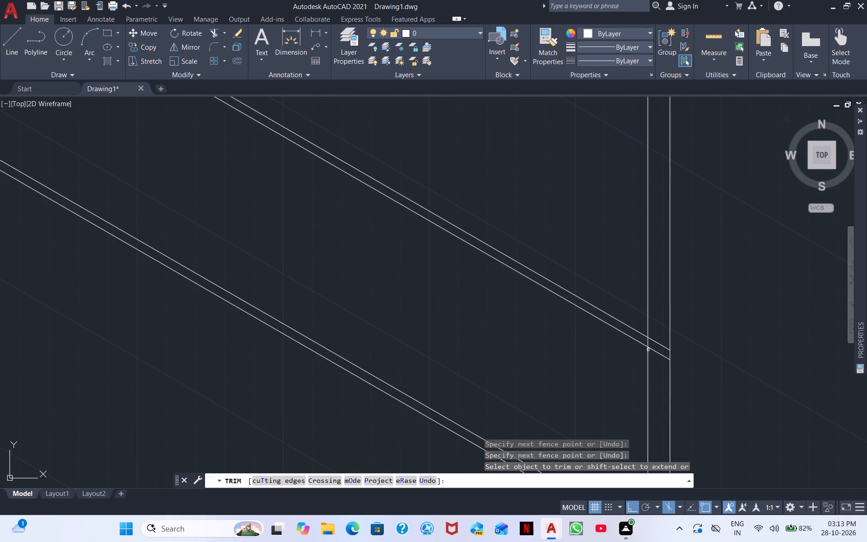
left_click_drag(657, 339, 665, 368)
middle_click_drag(640, 394, 508, 245)
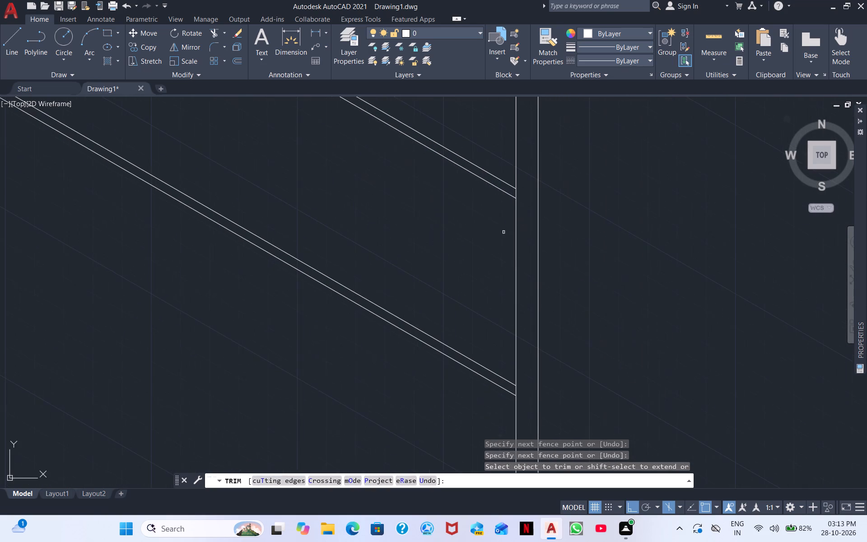
Draw a vertical line between the two cross-line pairs, just inside the inner frame vertical farthest from the tall block.
right_click(734, 329)
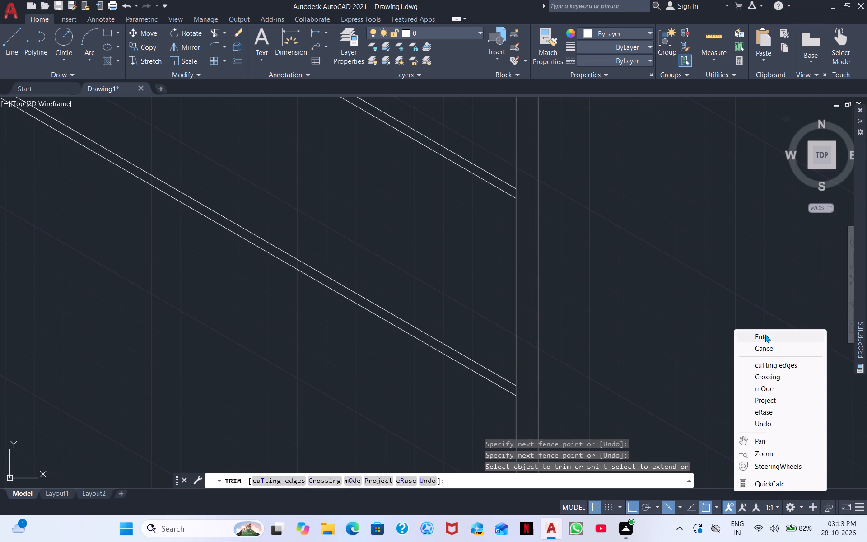
left_click(765, 334)
scroll(614, 299, "down", 1)
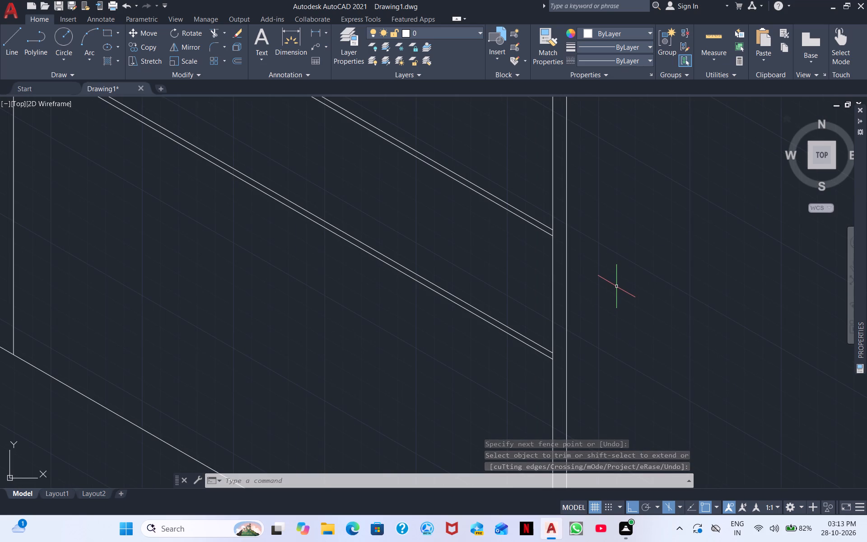
middle_click_drag(647, 342, 740, 496)
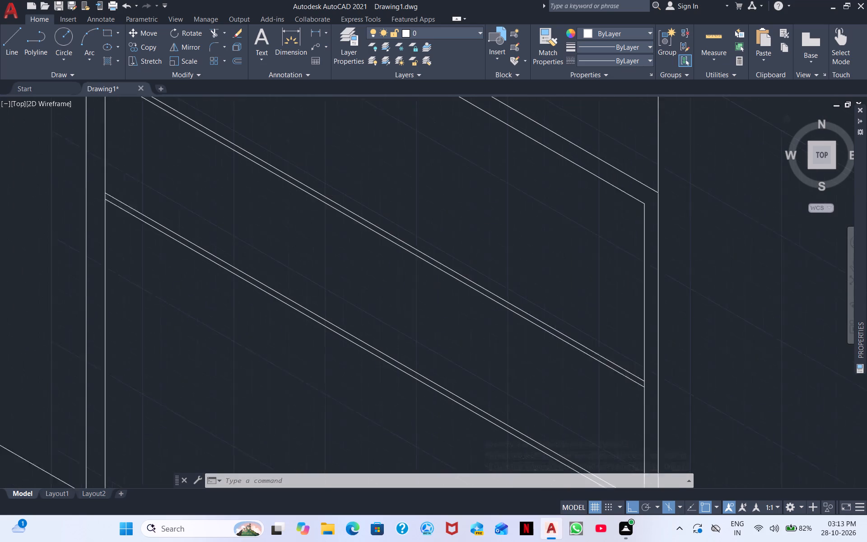
middle_click_drag(740, 496, 764, 521)
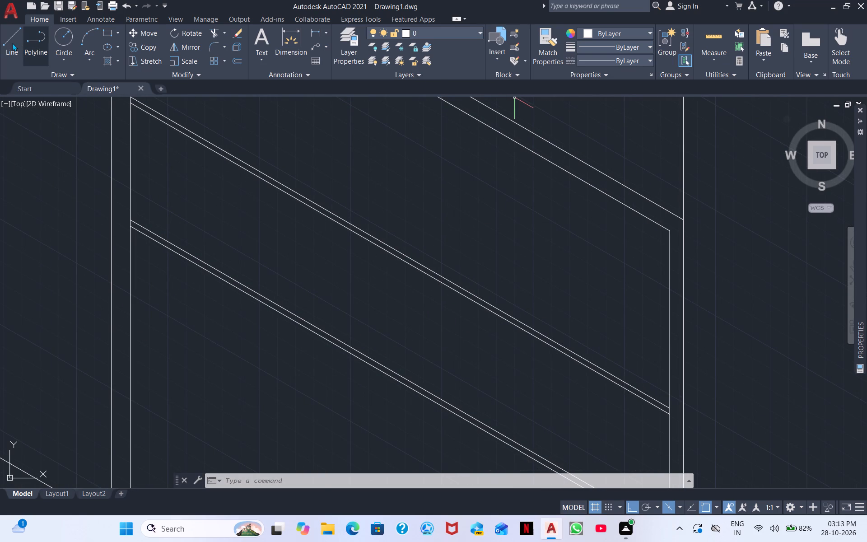
left_click(12, 43)
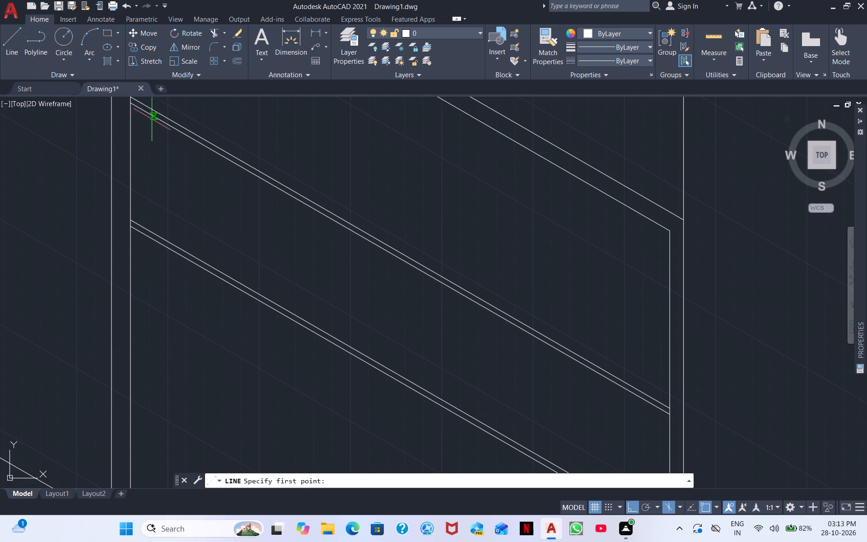
left_click_drag(149, 114, 145, 119)
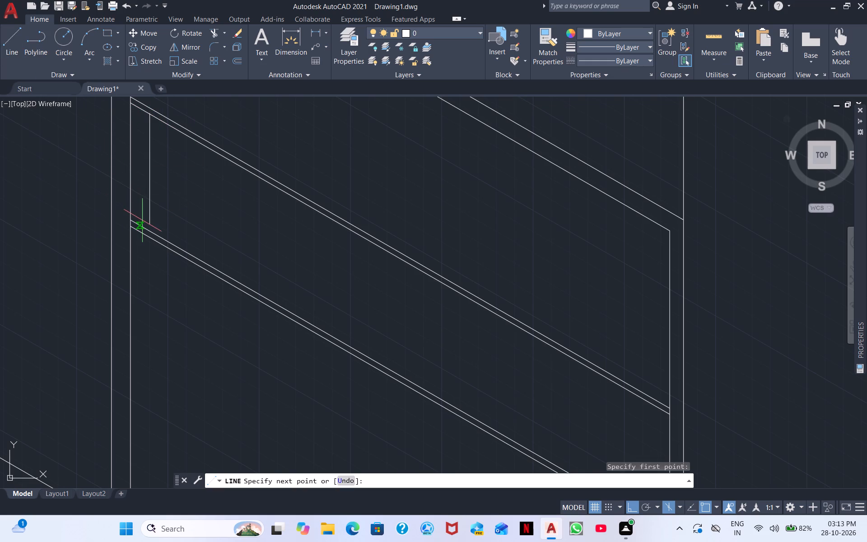
scroll(144, 226, "up", 3)
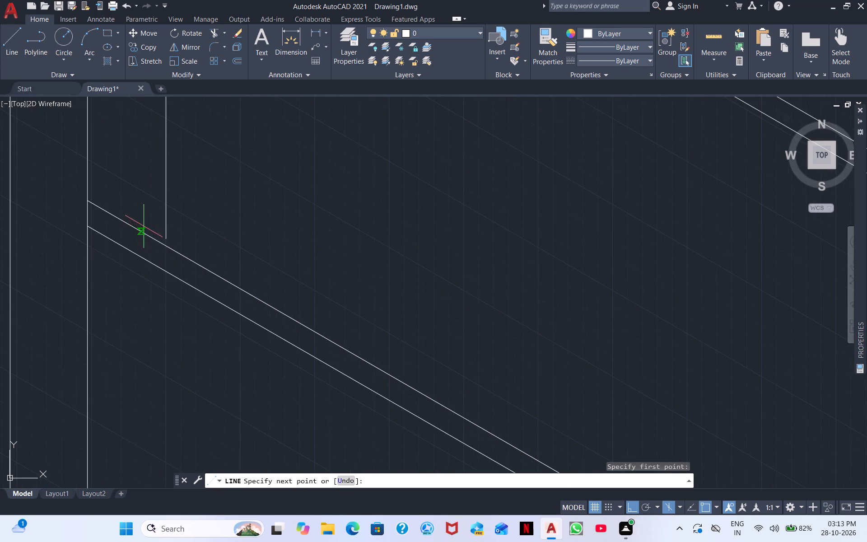
left_click(163, 243)
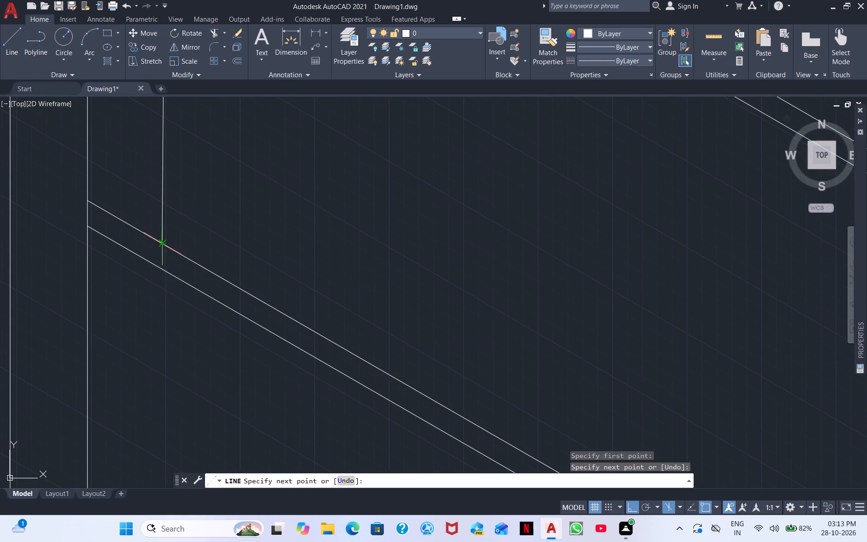
right_click(198, 230)
left_click(218, 233)
Draw a second vertical line closely beside the first one, between the same two cross-line pairs, to form a thin bar.
right_click(270, 242)
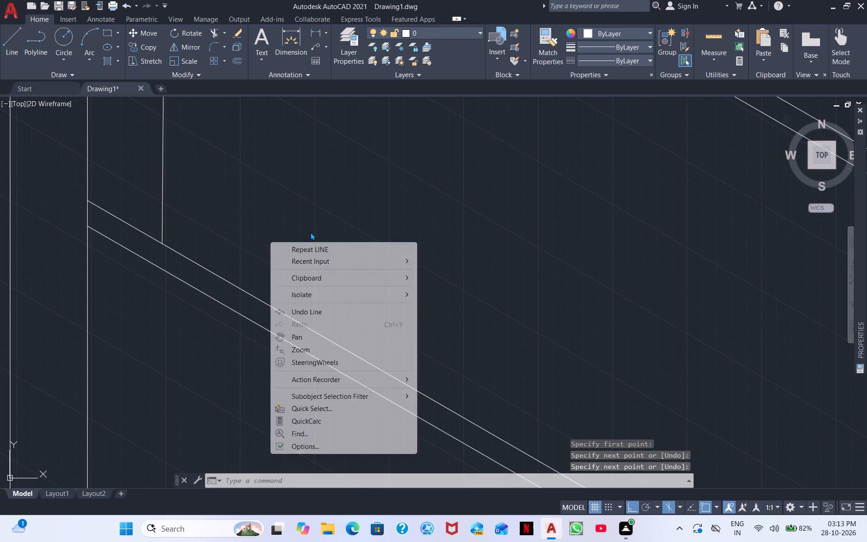
left_click(319, 244)
middle_click_drag(248, 157, 236, 322)
scroll(236, 318, "down", 2)
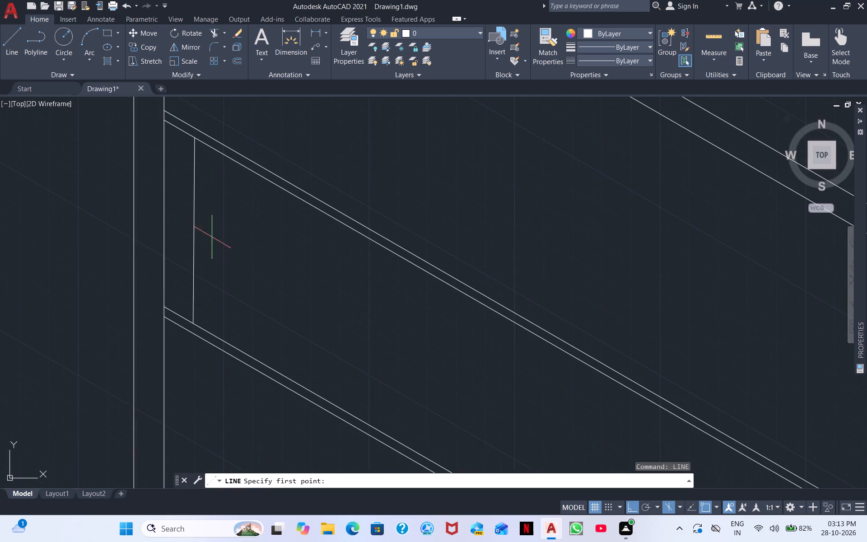
scroll(187, 141, "up", 3)
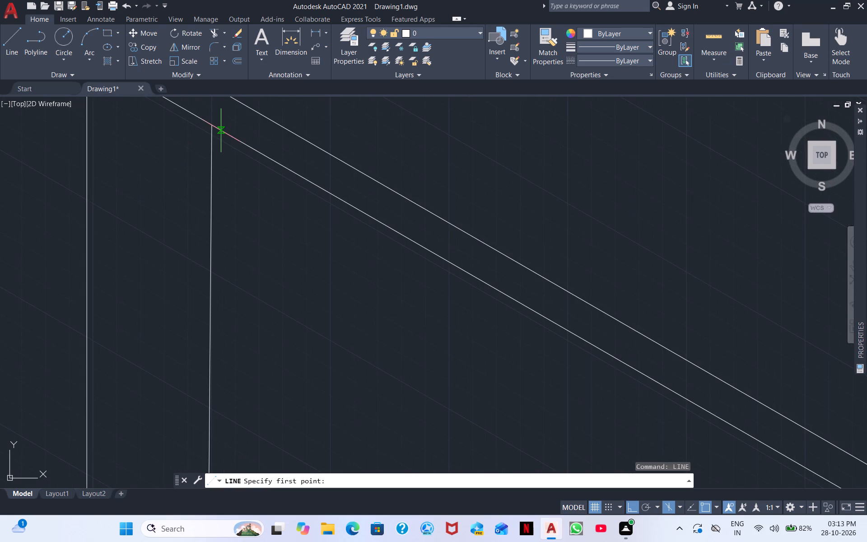
left_click(221, 131)
scroll(209, 339, "down", 2)
middle_click_drag(219, 351, 200, 240)
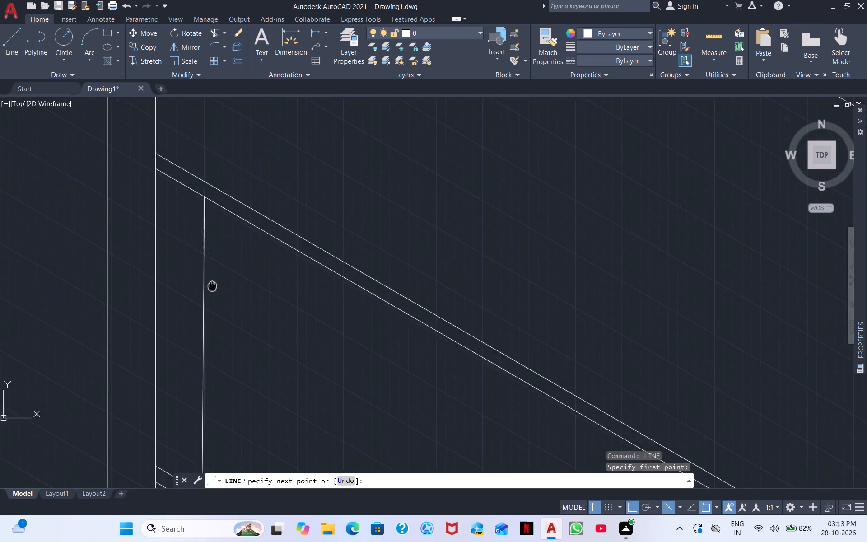
middle_click_drag(200, 240, 197, 223)
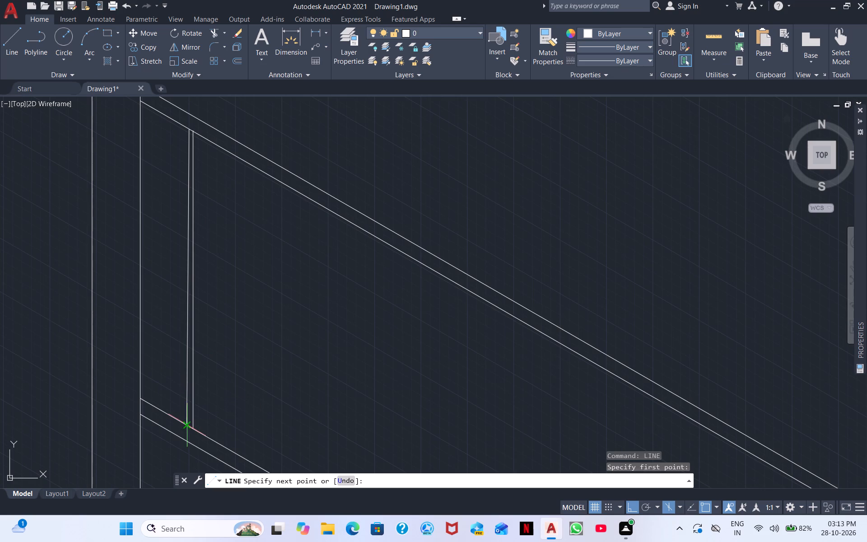
left_click(189, 434)
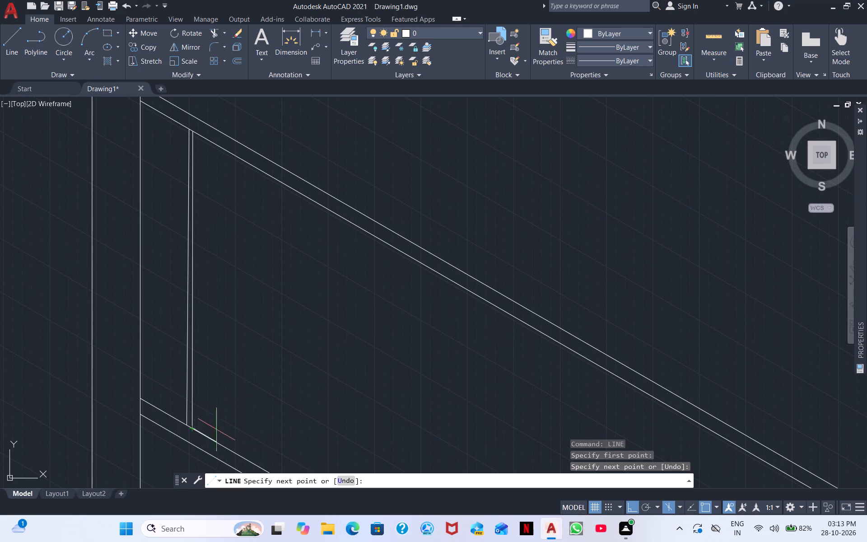
right_click(223, 425)
left_click(257, 295)
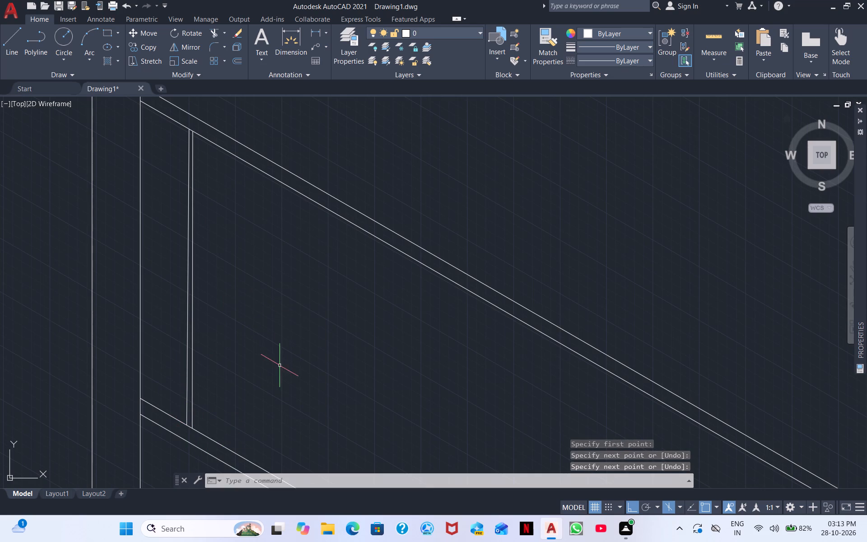
Copy the two-line bar as a fitted array of 25 items along the upper cross line, ending at the inner vertical nearest the tall block.
scroll(280, 365, "down", 1)
left_click(245, 329)
left_click(208, 301)
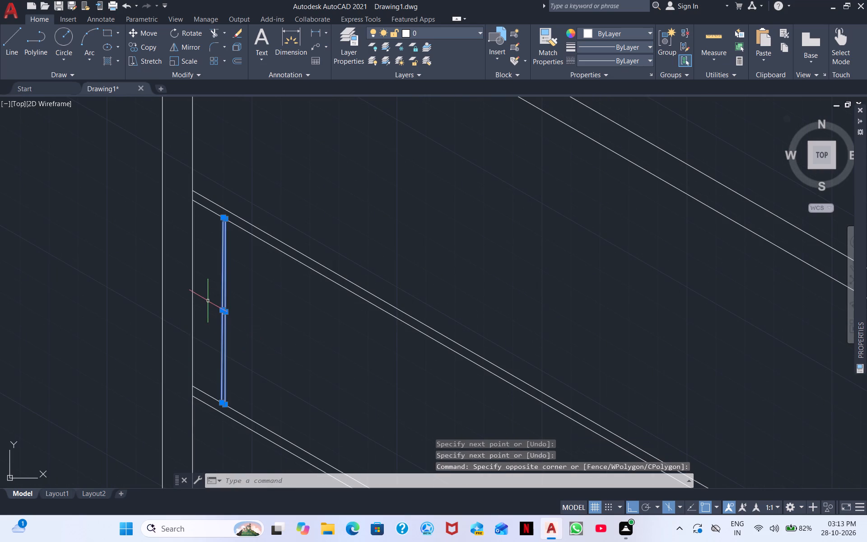
right_click(335, 341)
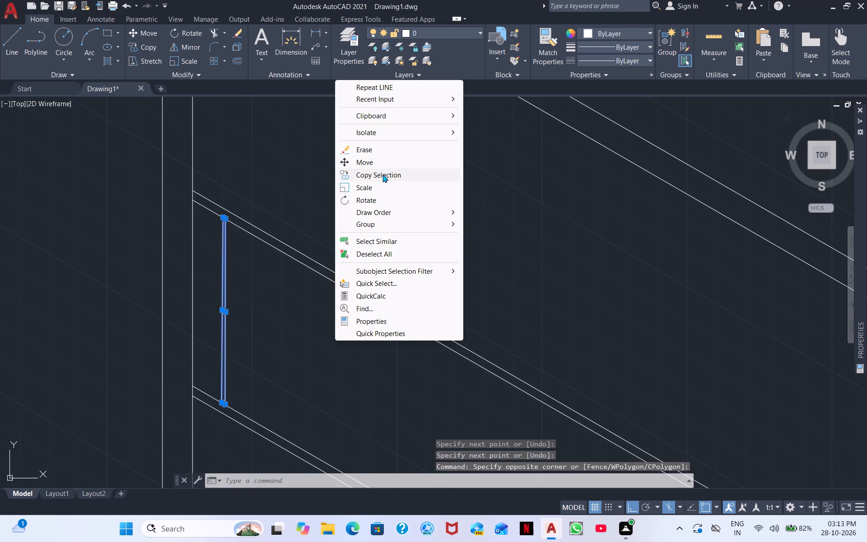
left_click(382, 177)
scroll(215, 214, "up", 2)
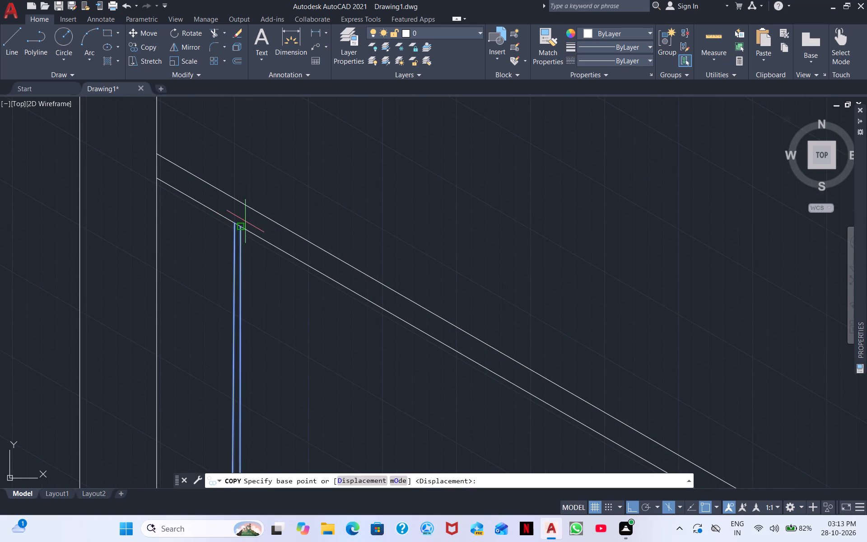
left_click(242, 227)
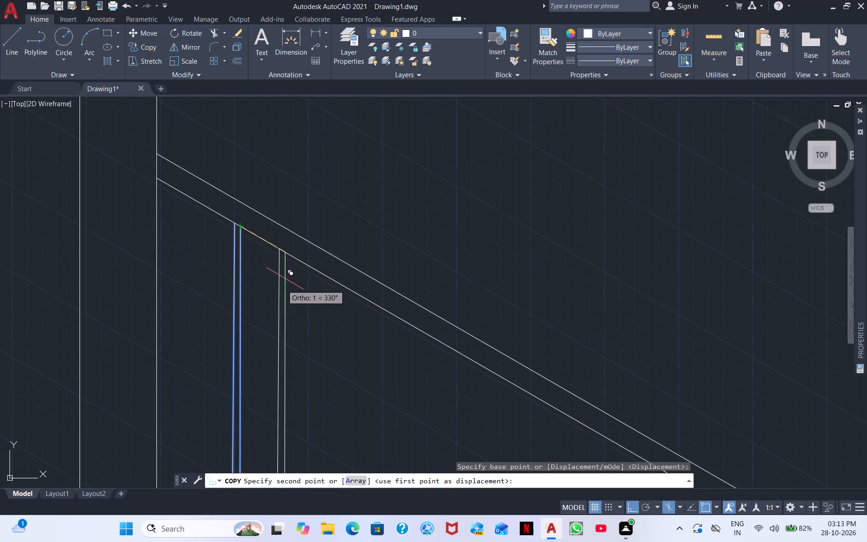
left_click(352, 476)
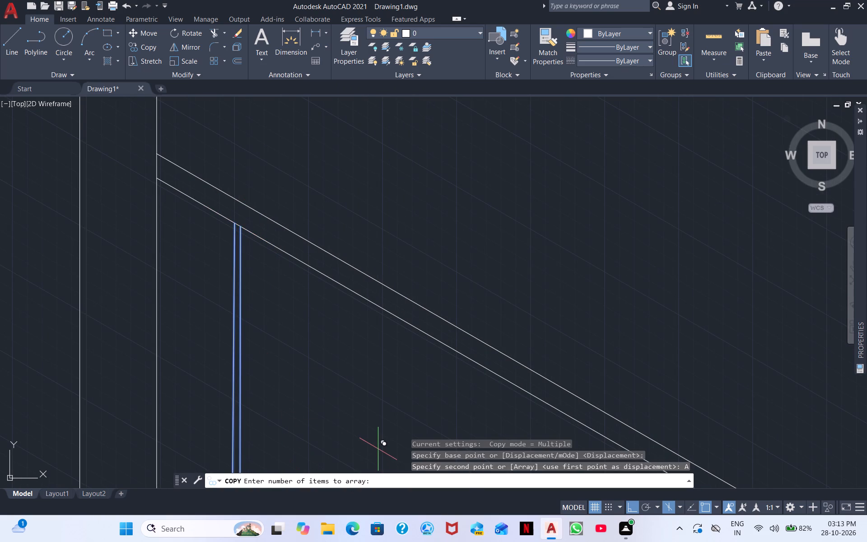
type("25")
key("Return")
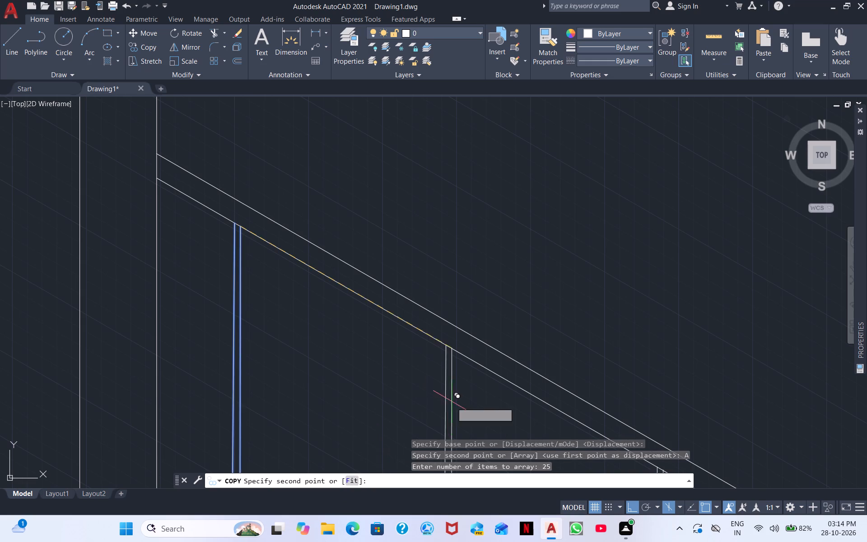
left_click(351, 480)
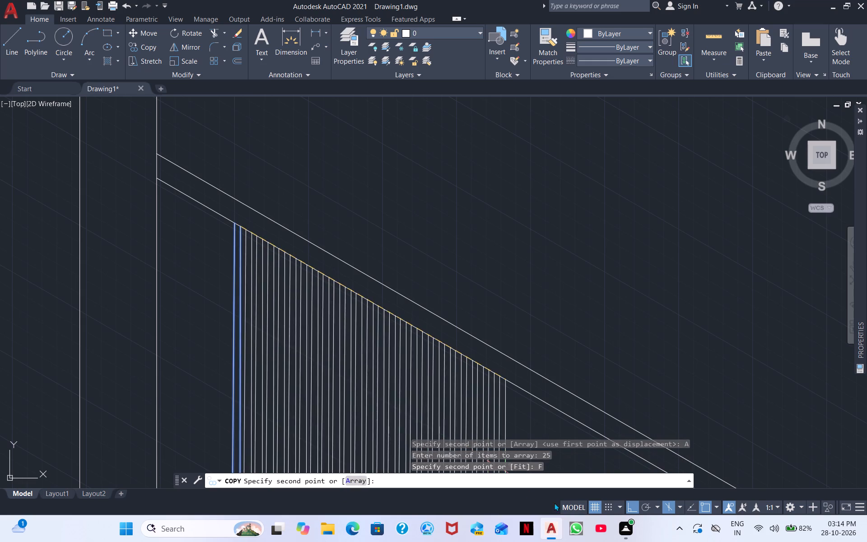
middle_click_drag(597, 435, 408, 297)
middle_click_drag(542, 339, 372, 219)
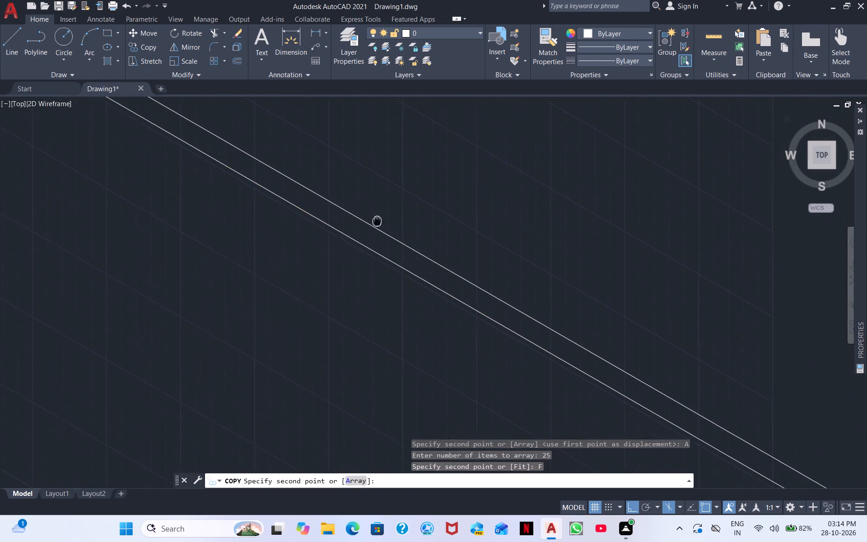
middle_click_drag(372, 219, 356, 211)
scroll(398, 277, "down", 2)
middle_click_drag(448, 304, 308, 246)
scroll(441, 348, "down", 1)
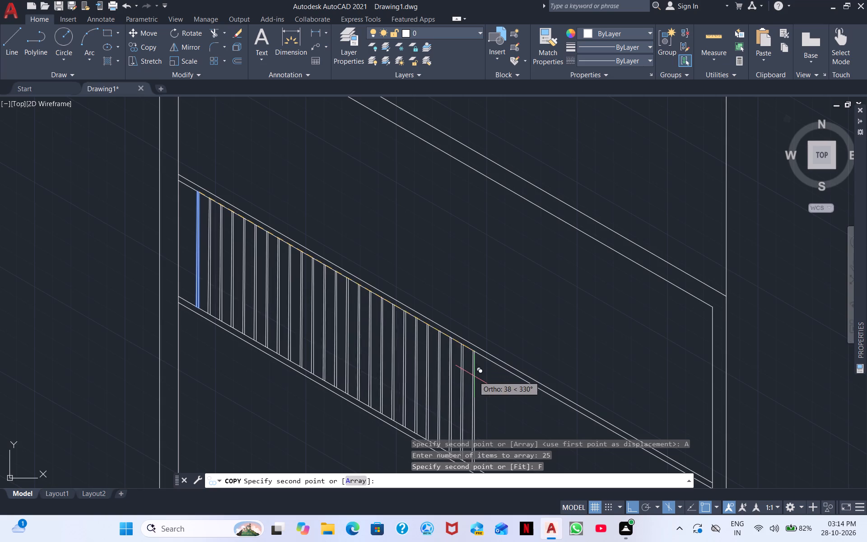
middle_click_drag(444, 345, 256, 247)
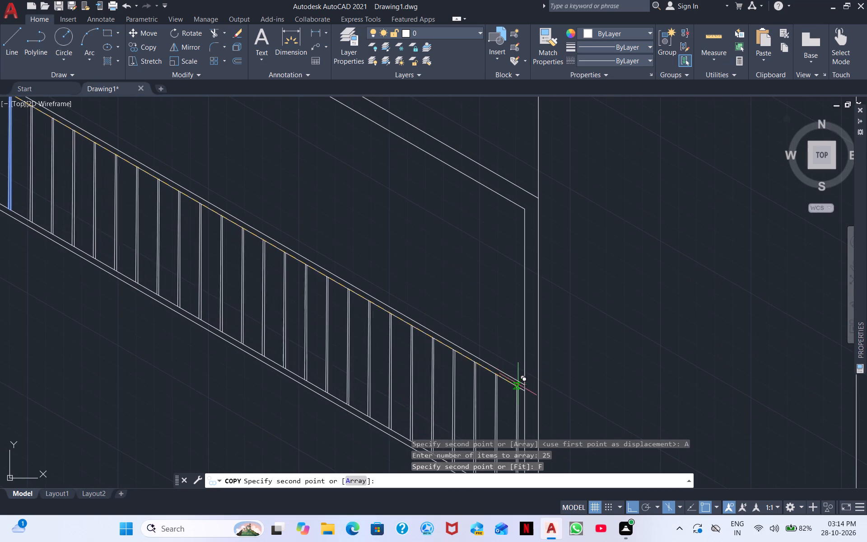
scroll(519, 389, "up", 4)
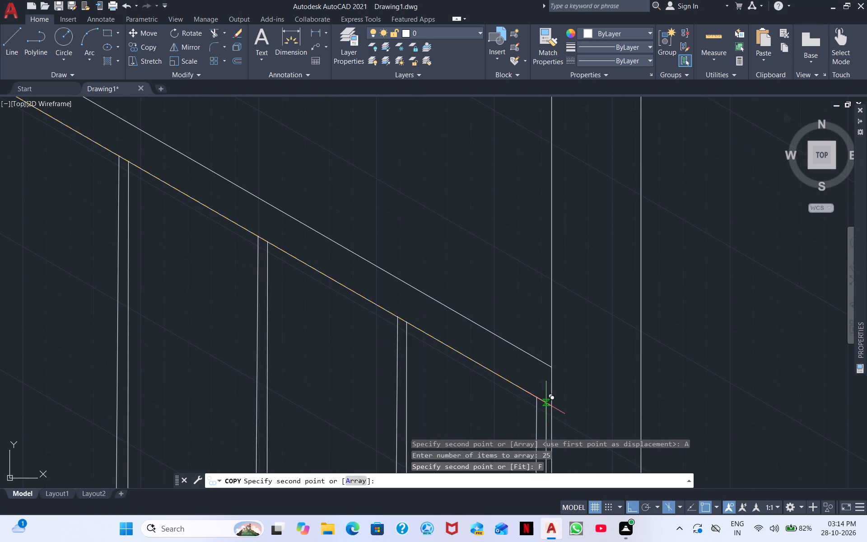
left_click(548, 403)
right_click(366, 355)
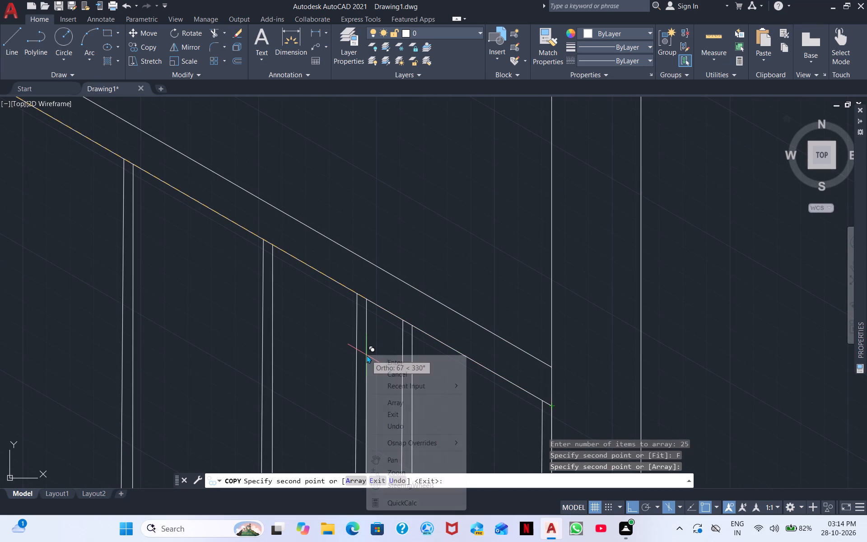
left_click(396, 358)
scroll(377, 339, "down", 6)
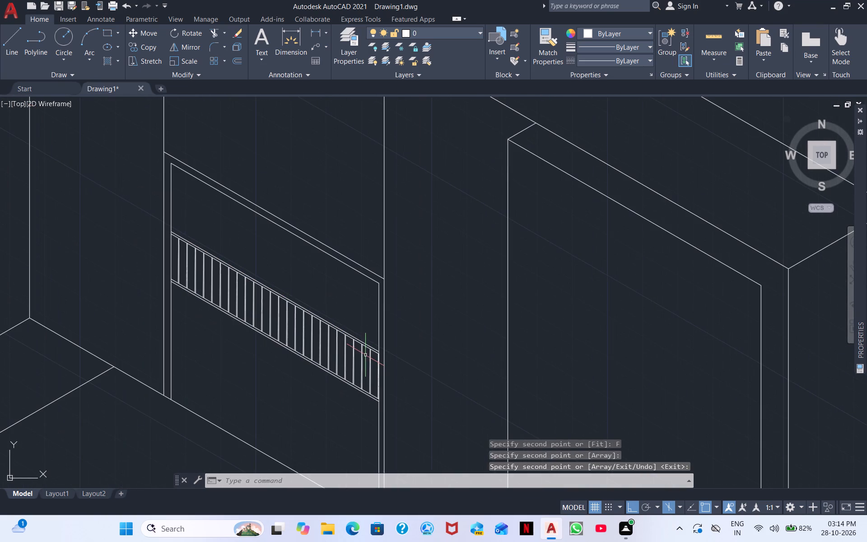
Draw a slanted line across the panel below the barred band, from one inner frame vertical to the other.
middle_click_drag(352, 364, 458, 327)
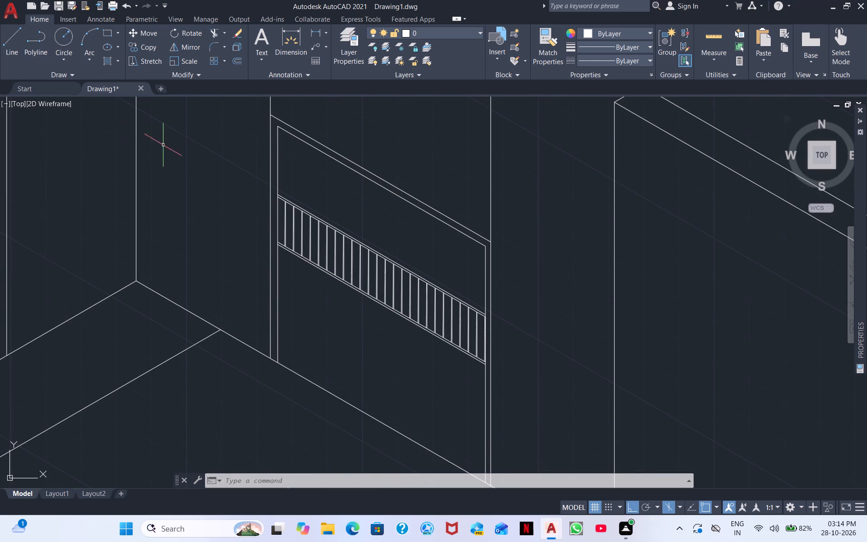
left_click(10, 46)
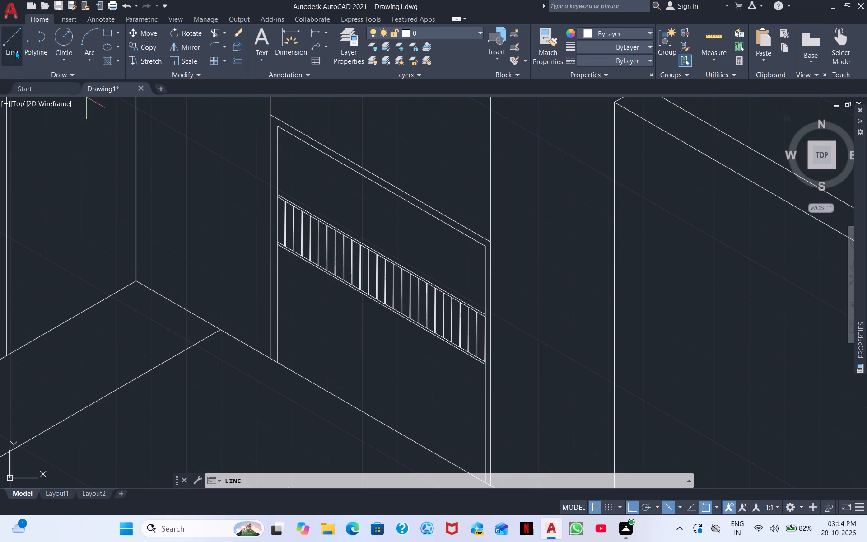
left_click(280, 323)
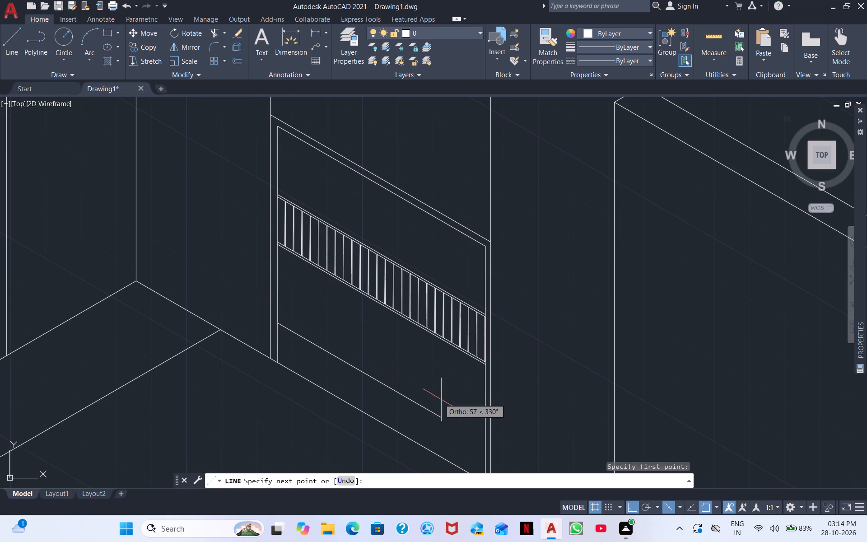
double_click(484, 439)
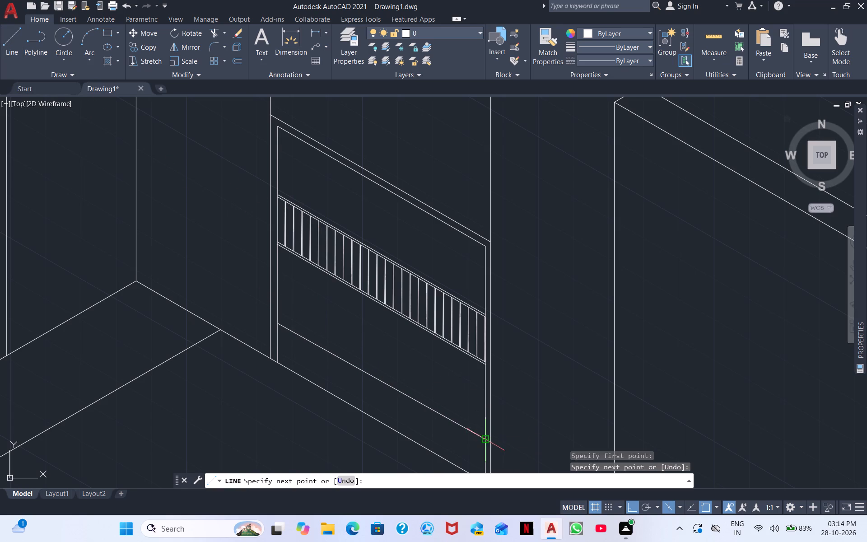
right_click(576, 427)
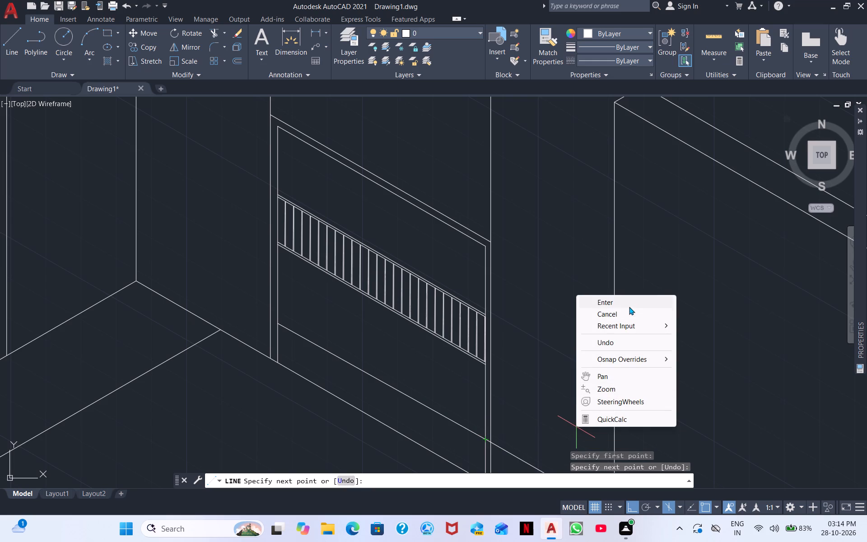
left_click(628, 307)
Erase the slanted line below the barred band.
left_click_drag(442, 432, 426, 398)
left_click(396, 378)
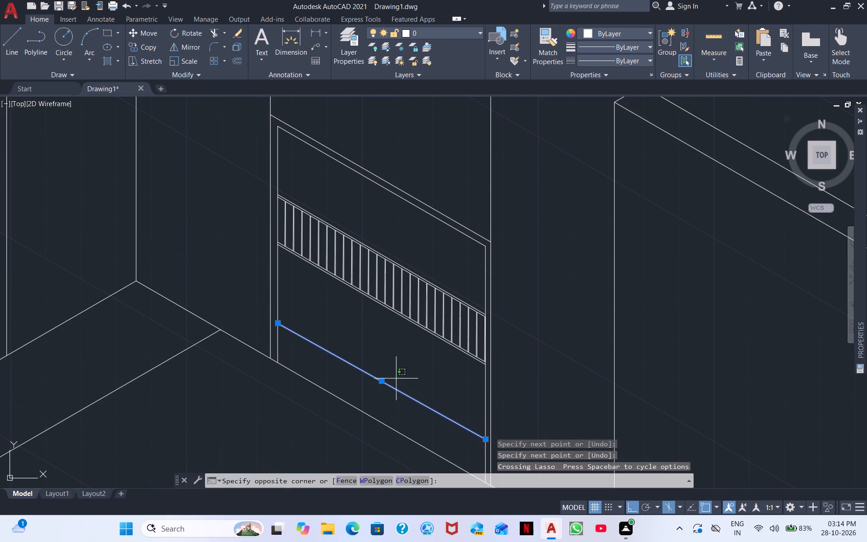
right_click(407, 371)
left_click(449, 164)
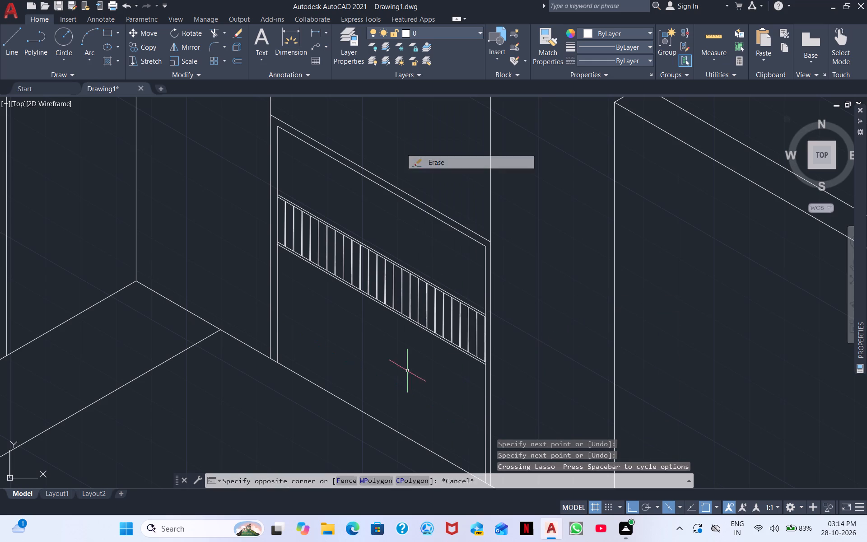
Draw a slanted line across the panel below the barred band, from the far inner frame vertical past the frame nearest the tall block.
left_click(17, 48)
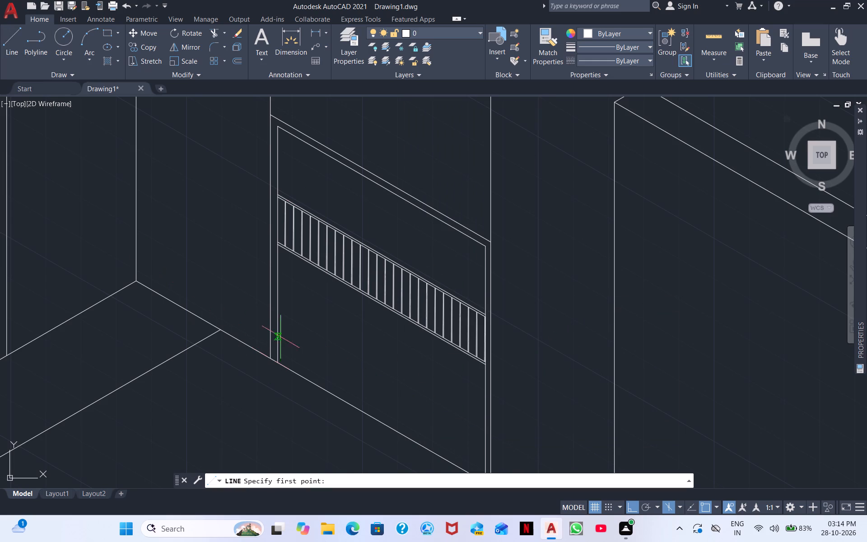
left_click(276, 317)
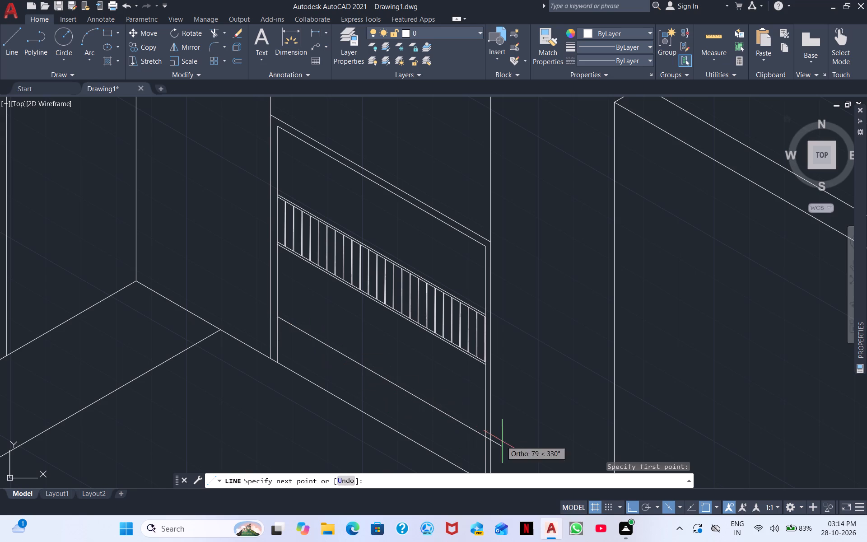
left_click(520, 449)
right_click(548, 406)
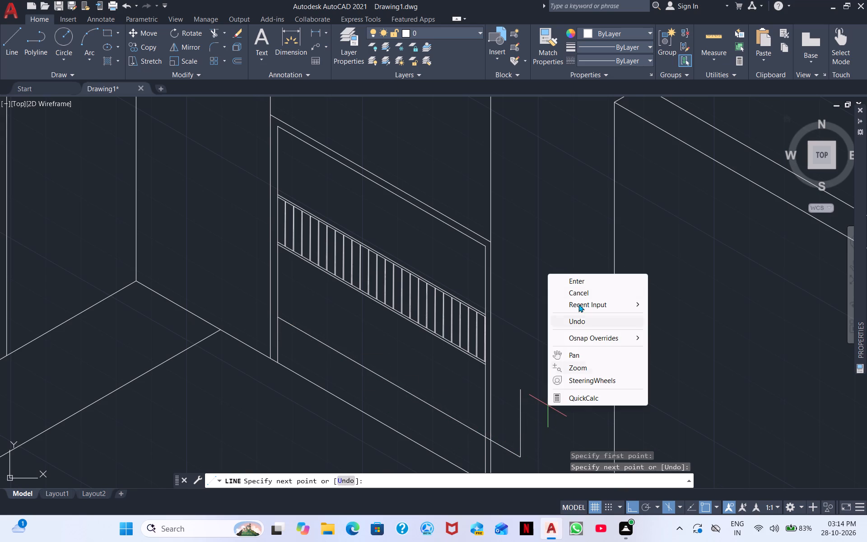
left_click(575, 279)
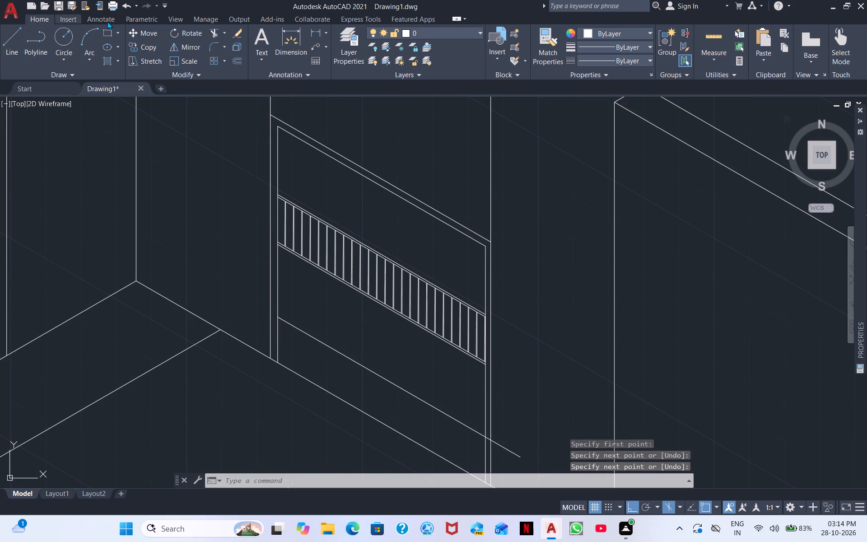
Trim the new slanted line's overrun back to the inner frame vertical nearest the tall block.
left_click(208, 30)
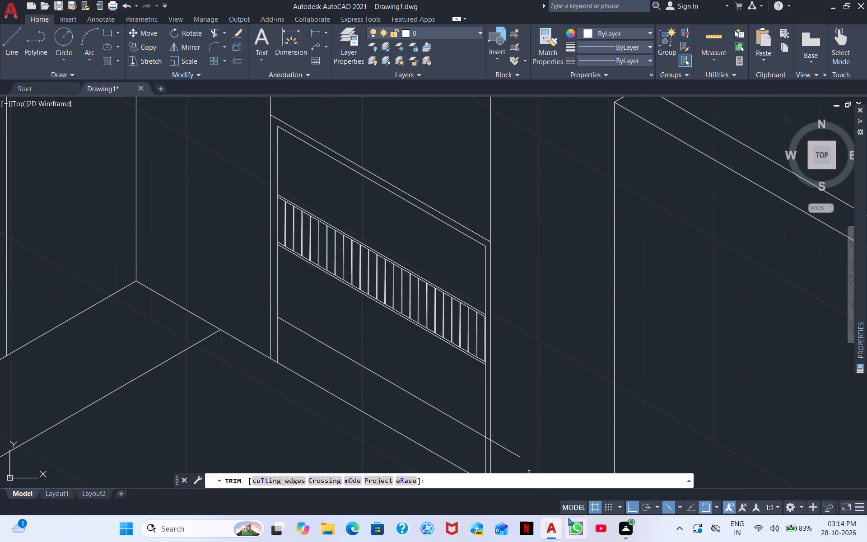
scroll(545, 491, "up", 1)
left_click(506, 446)
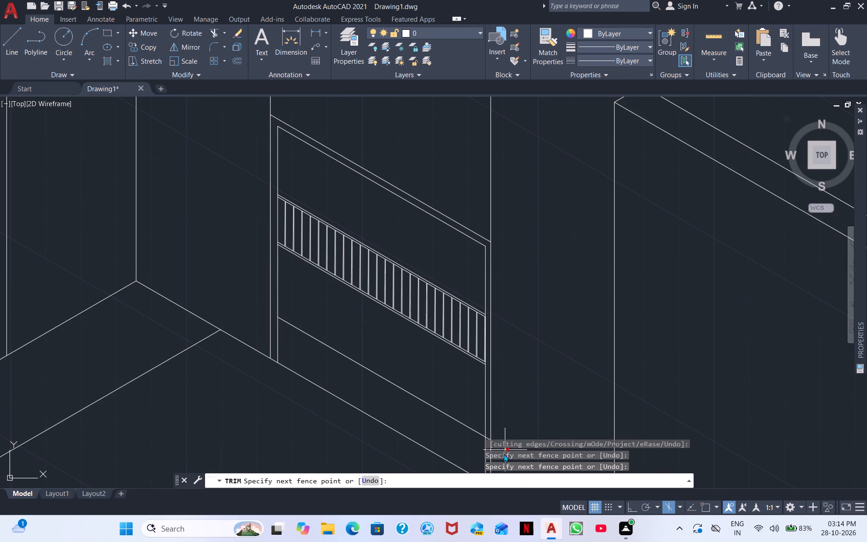
scroll(517, 420, "down", 1)
middle_click_drag(516, 408, 516, 342)
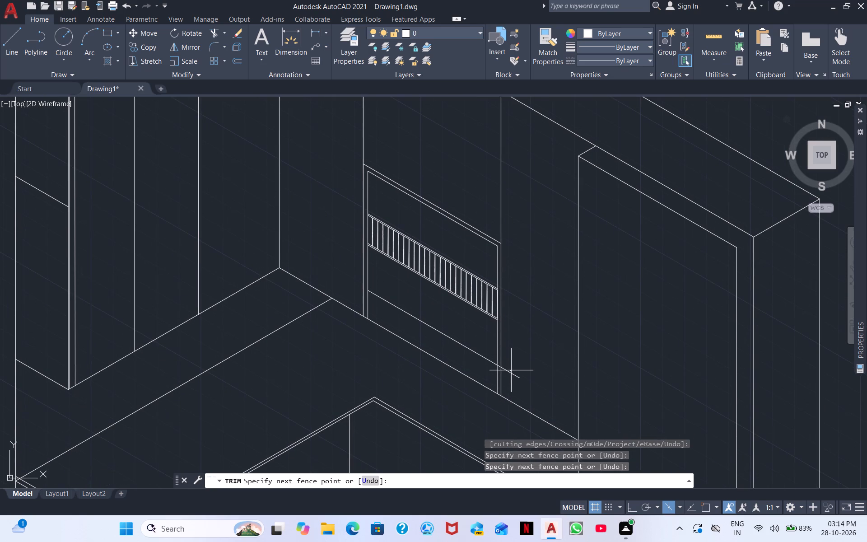
left_click(514, 381)
scroll(507, 363, "up", 2)
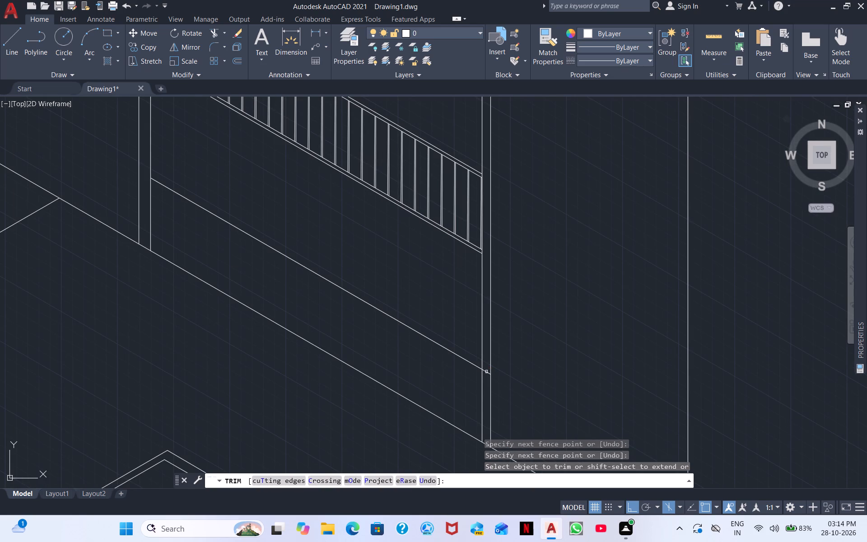
left_click(486, 372)
right_click(516, 372)
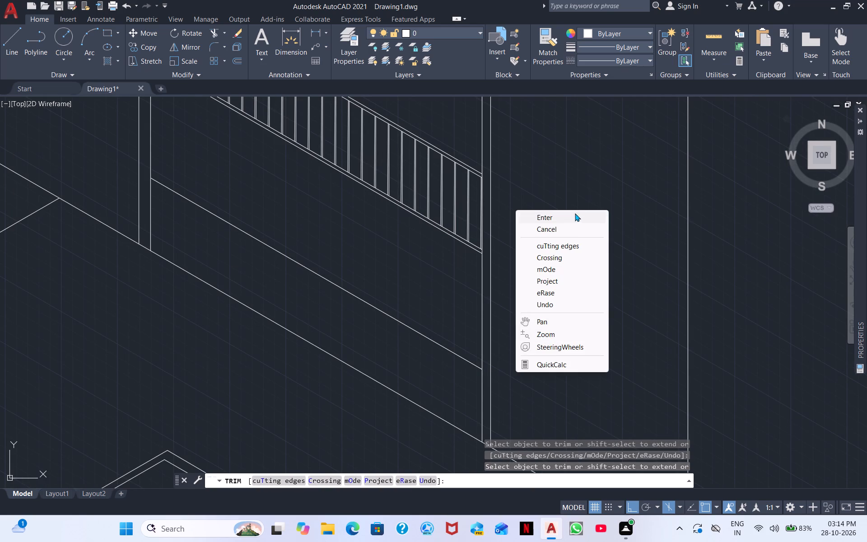
left_click(573, 214)
Copy the trimmed slanted line a short distance straight up along the inner frame vertical to form a thin double line.
right_click(579, 273)
left_click(560, 263)
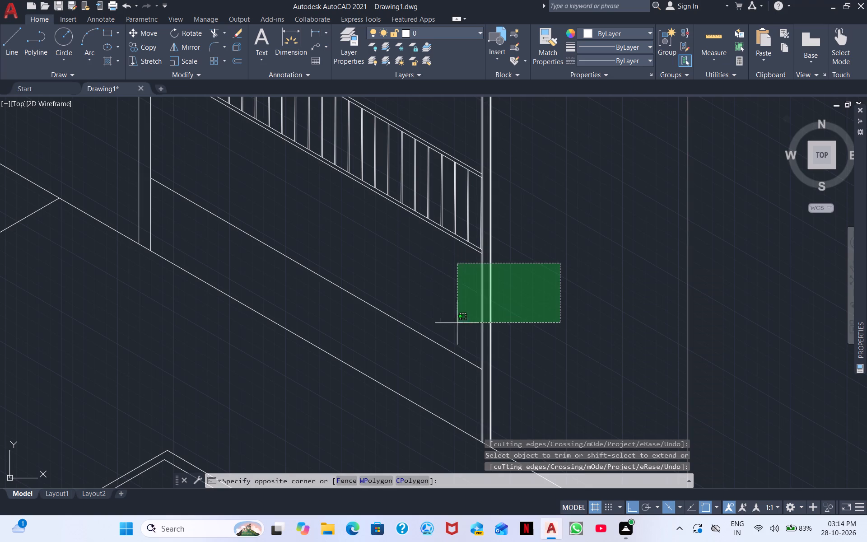
left_click(516, 280)
left_click_drag(420, 371, 418, 359)
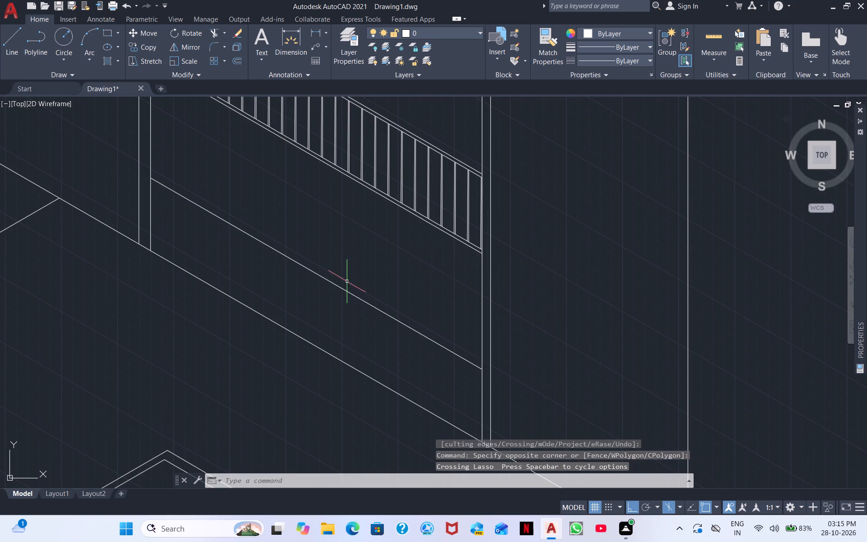
left_click_drag(381, 347, 354, 291)
left_click(330, 258)
right_click(560, 317)
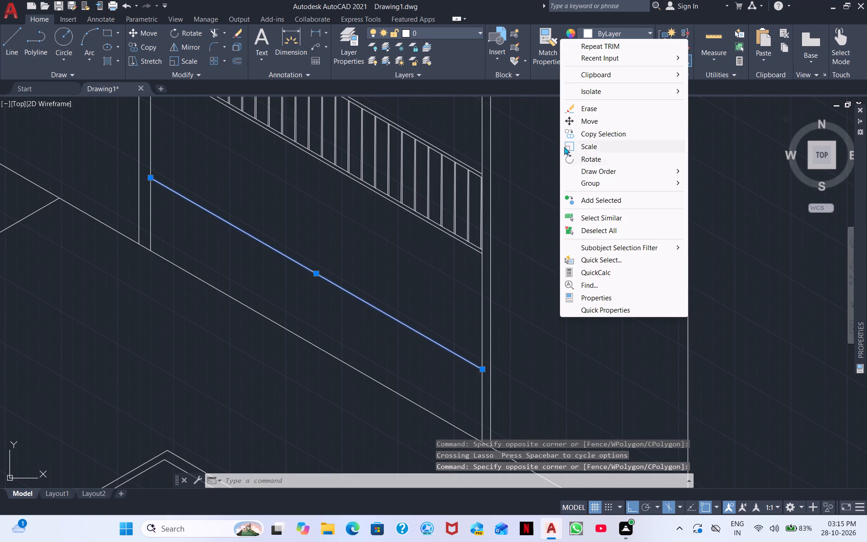
left_click(603, 135)
scroll(497, 384, "up", 1)
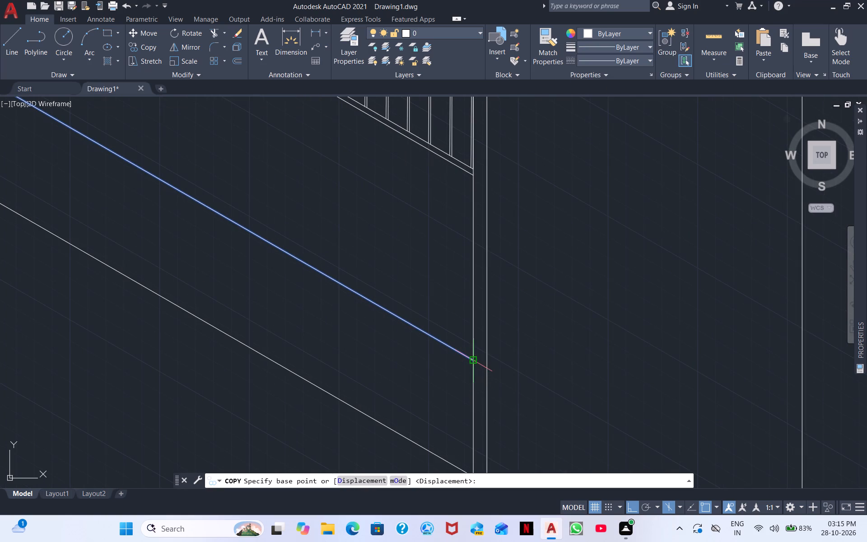
left_click(470, 361)
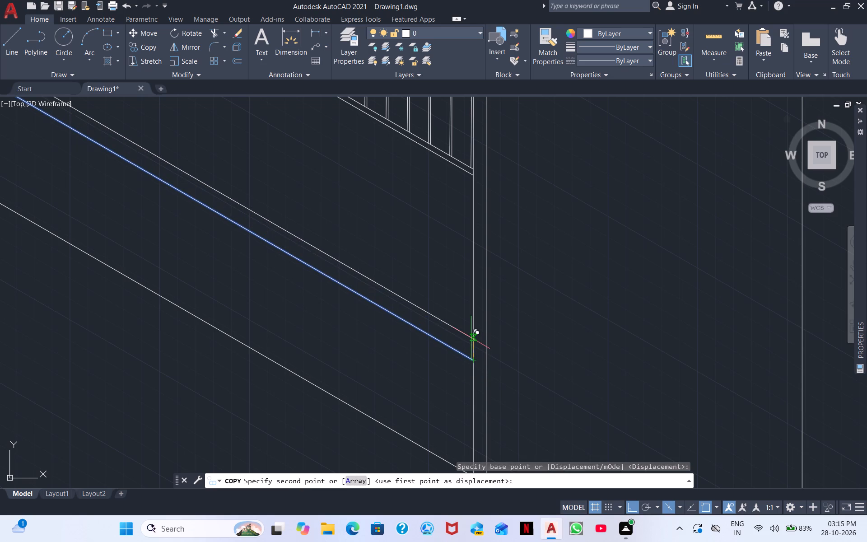
scroll(471, 338, "up", 3)
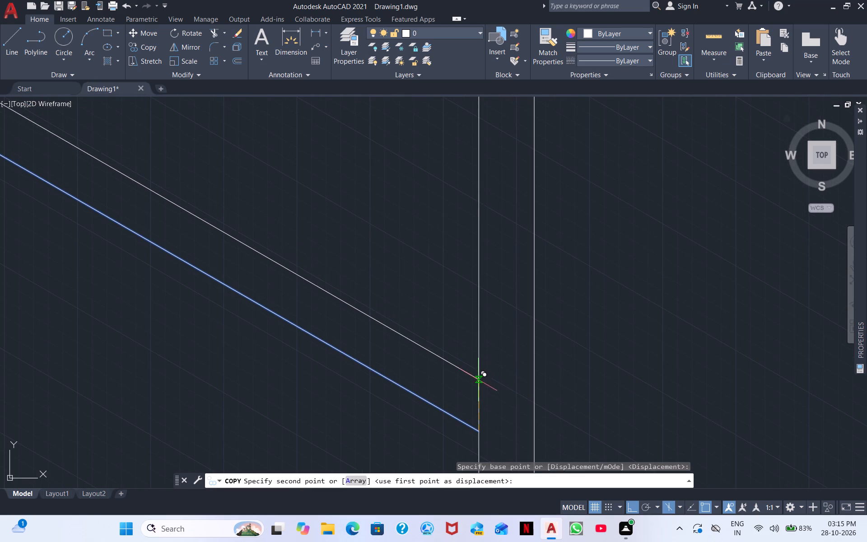
left_click(479, 398)
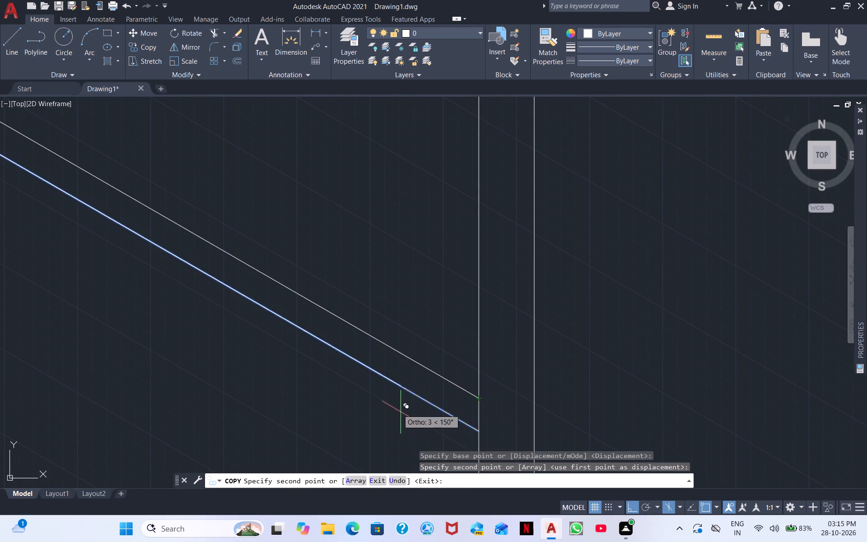
scroll(396, 408, "down", 2)
middle_click_drag(350, 372, 404, 406)
scroll(425, 397, "down", 1)
scroll(391, 383, "down", 2)
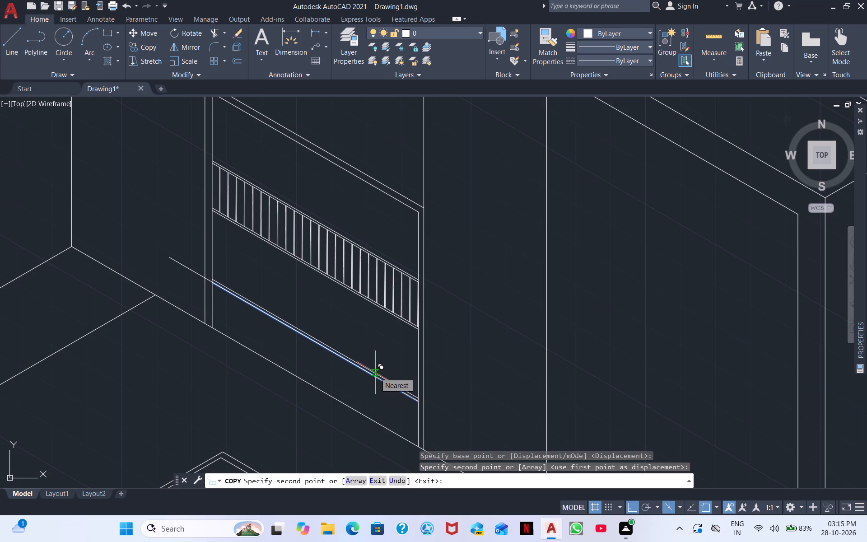
scroll(279, 388, "down", 2)
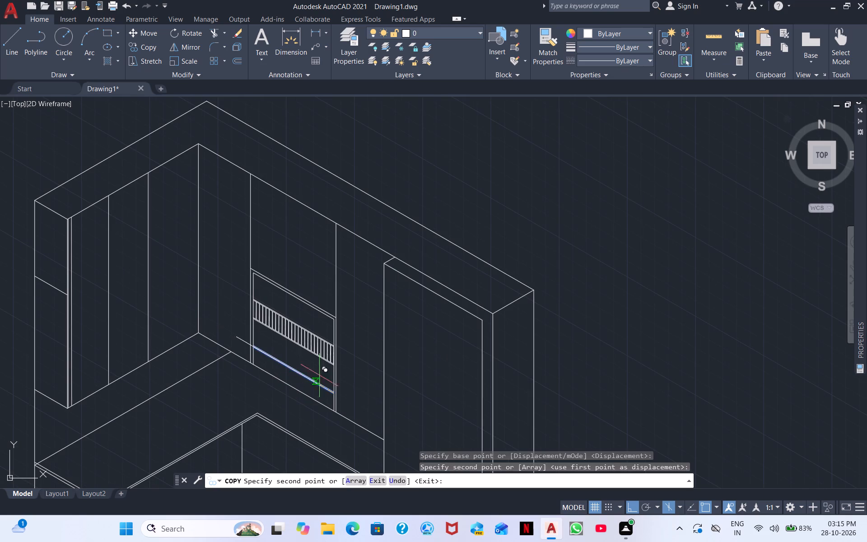
right_click(372, 356)
left_click(423, 360)
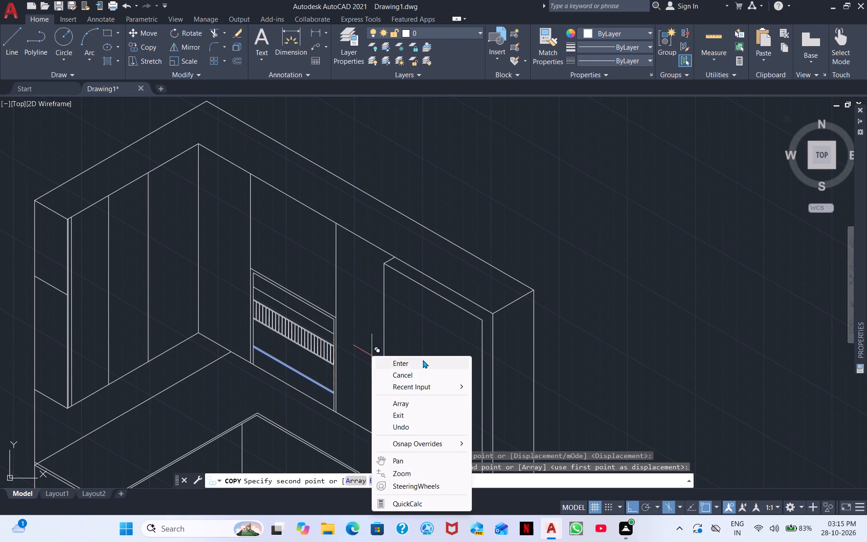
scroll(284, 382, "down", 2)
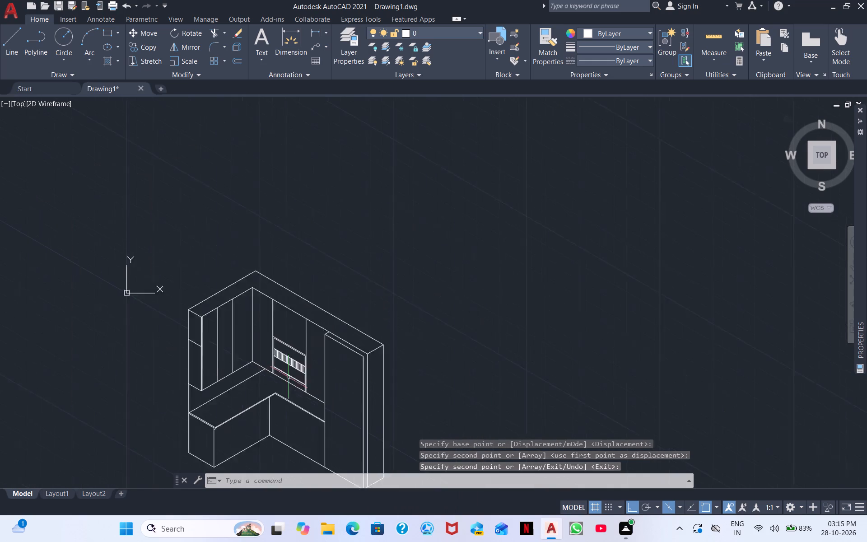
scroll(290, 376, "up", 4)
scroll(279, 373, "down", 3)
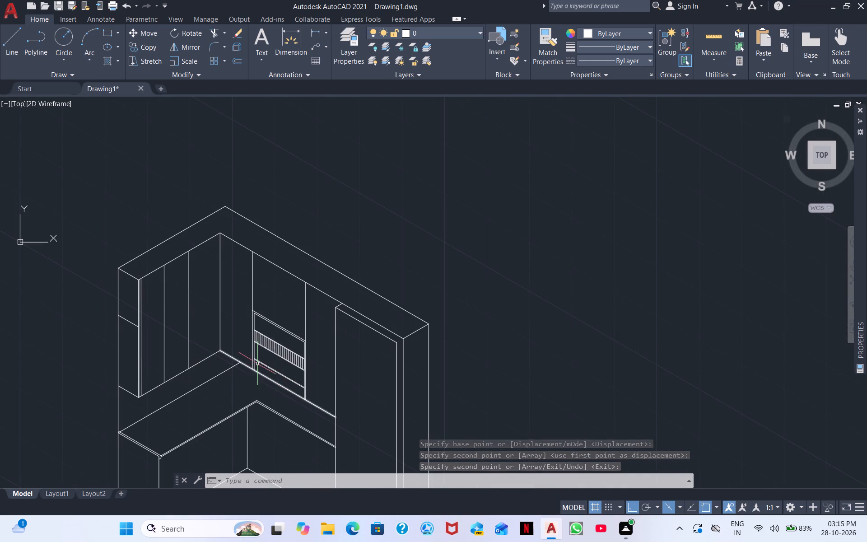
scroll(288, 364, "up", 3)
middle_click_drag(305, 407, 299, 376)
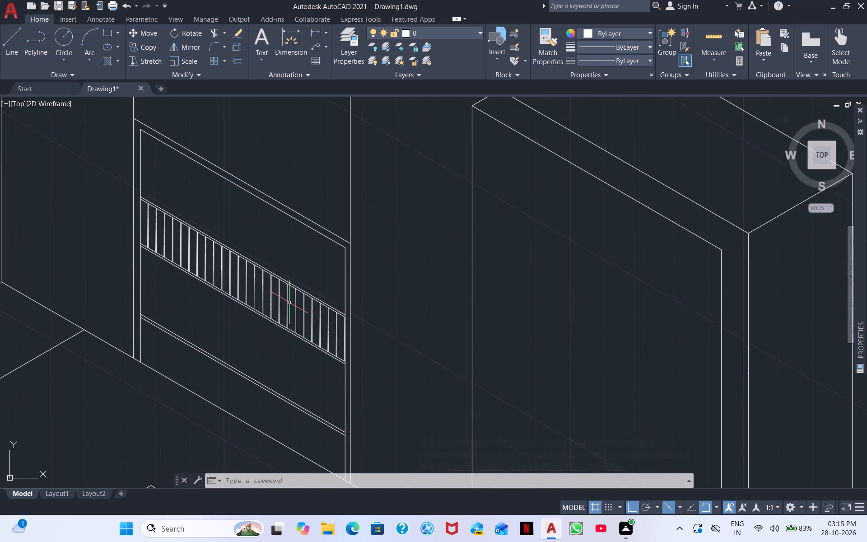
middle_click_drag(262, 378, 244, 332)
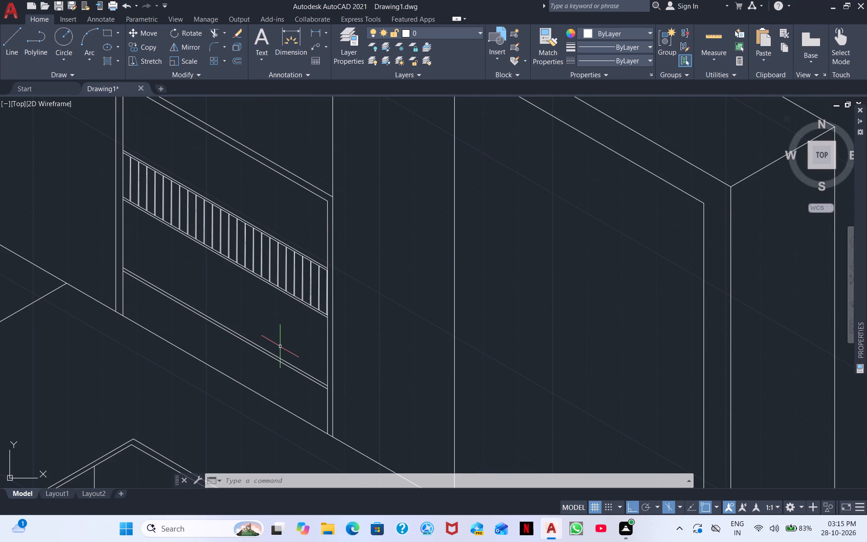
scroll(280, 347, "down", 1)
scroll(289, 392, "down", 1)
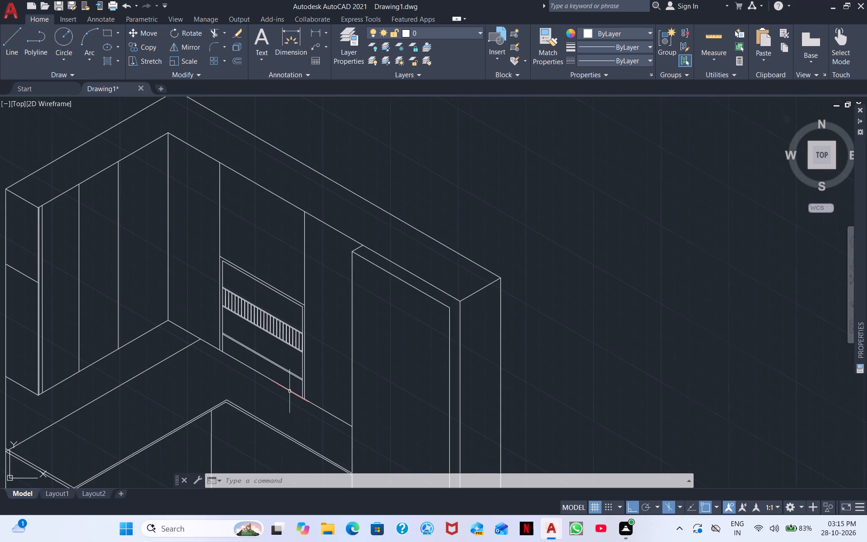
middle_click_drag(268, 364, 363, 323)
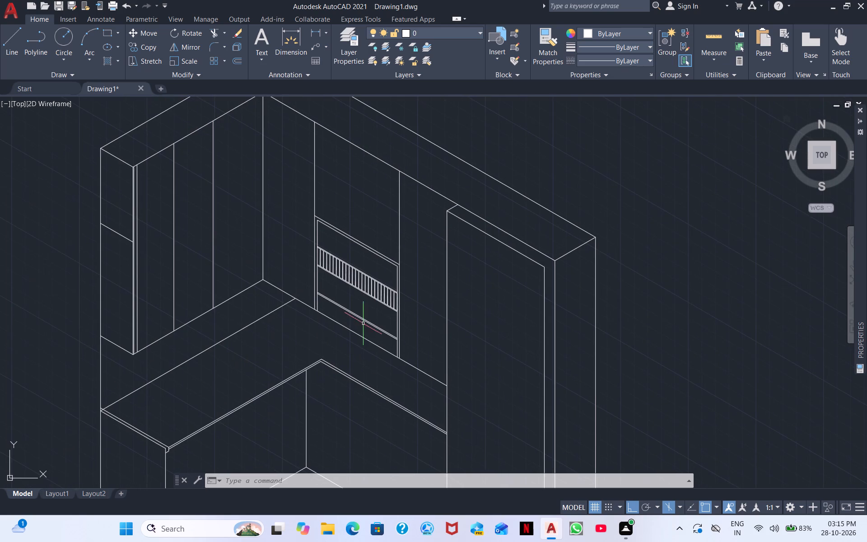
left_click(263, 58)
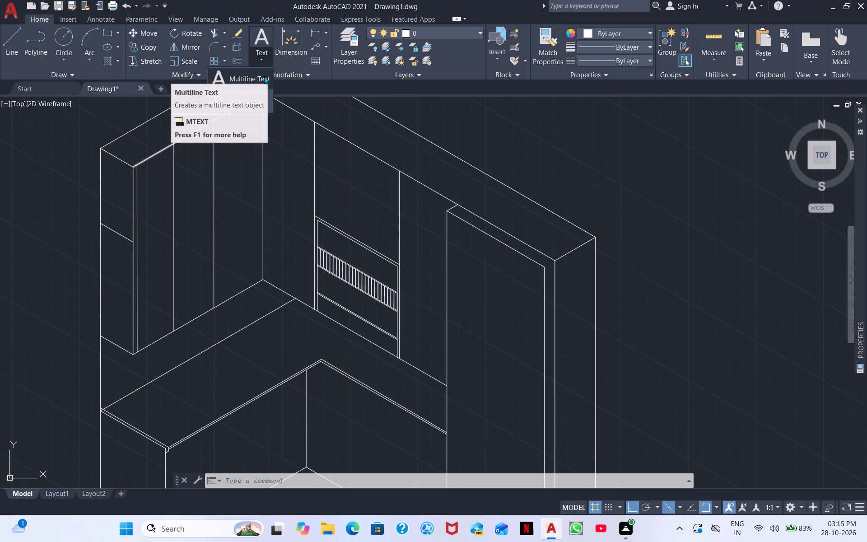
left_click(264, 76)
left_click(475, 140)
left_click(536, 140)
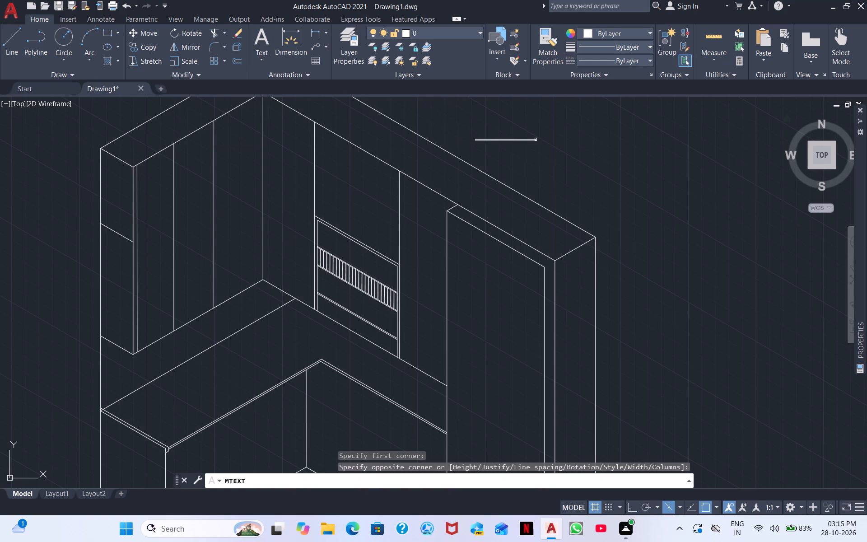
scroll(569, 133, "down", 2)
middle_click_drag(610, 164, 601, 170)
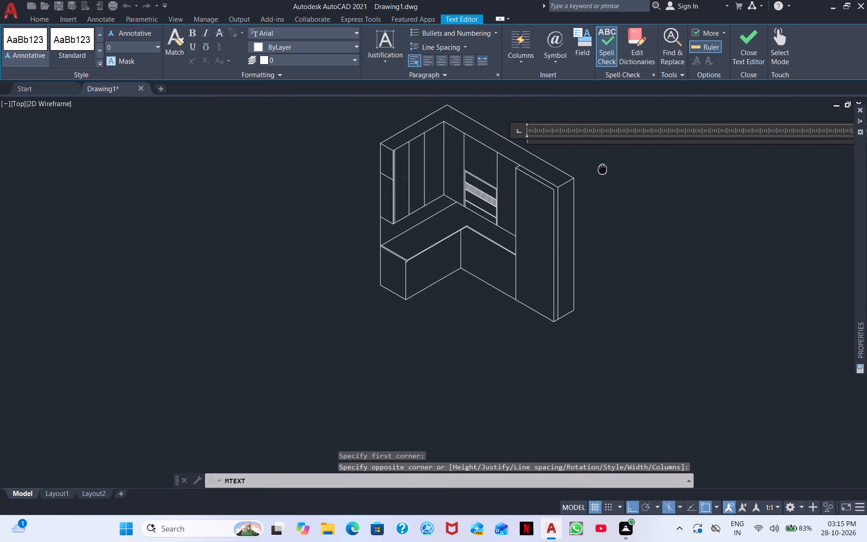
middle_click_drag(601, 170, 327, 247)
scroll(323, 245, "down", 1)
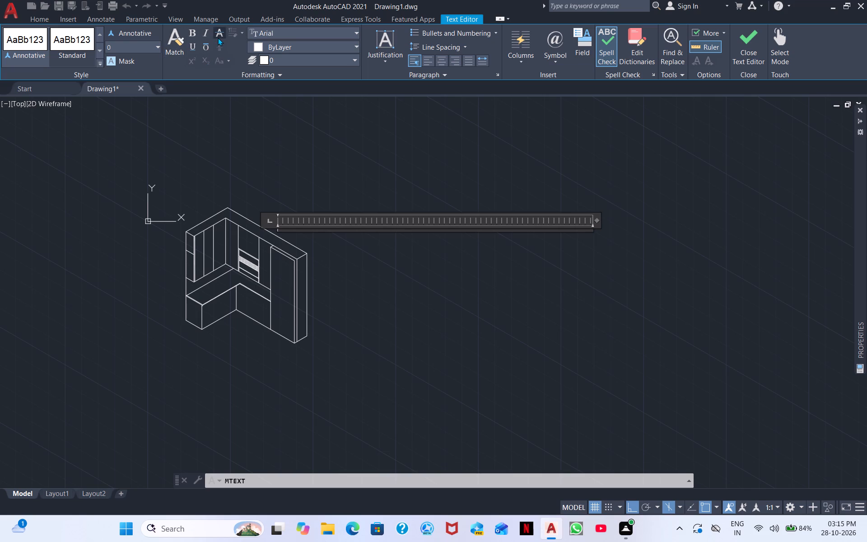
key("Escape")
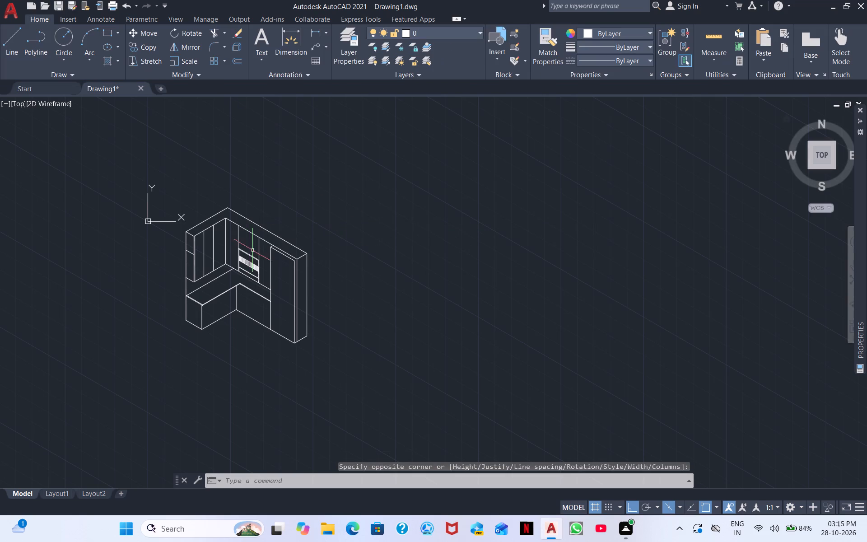
Draw a slanted line across the tall block's front panel, from its edge nearest the barred panel to the opposite inner vertical.
scroll(204, 287, "up", 2)
scroll(345, 273, "up", 1)
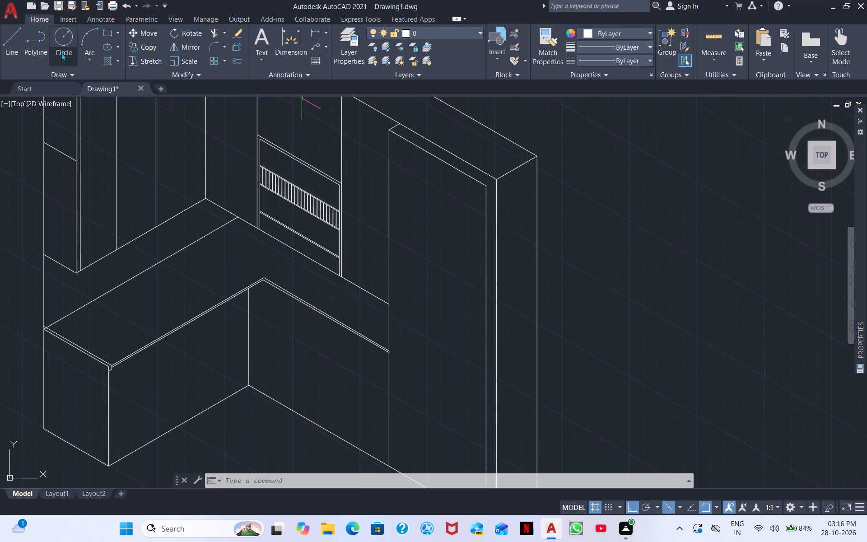
left_click(12, 42)
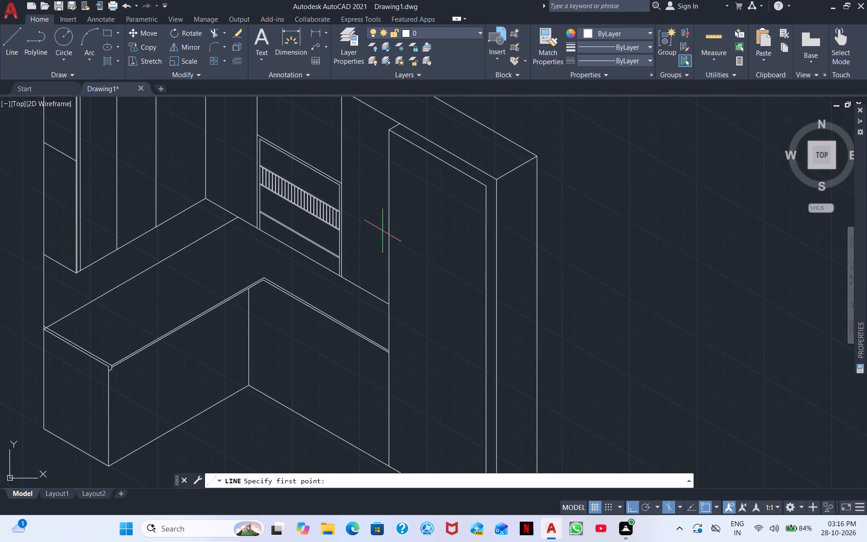
left_click(388, 229)
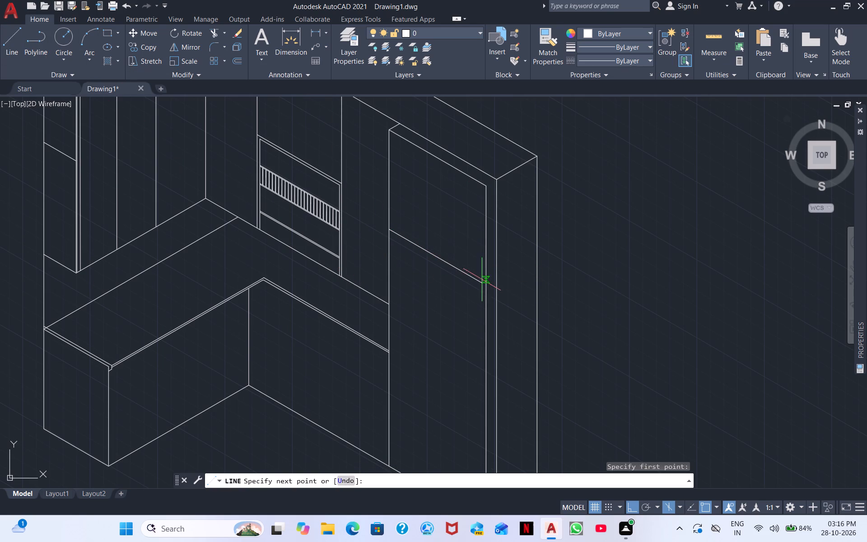
left_click(486, 285)
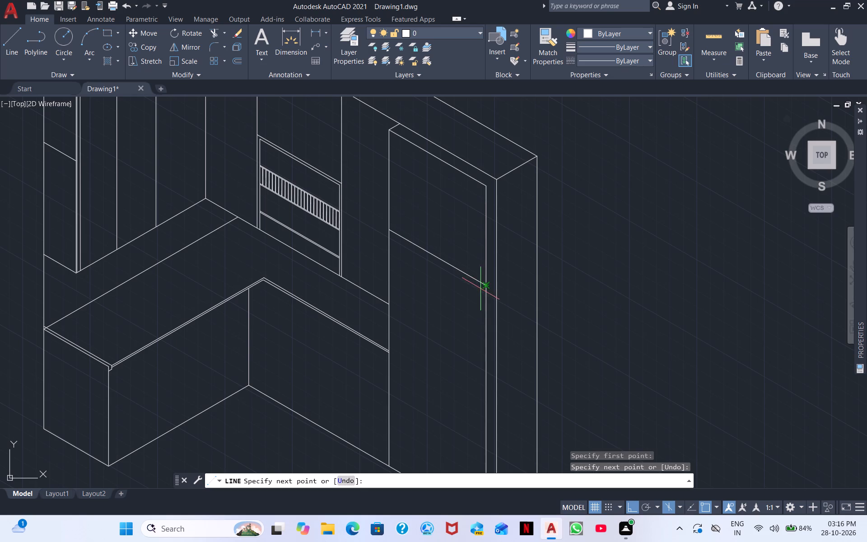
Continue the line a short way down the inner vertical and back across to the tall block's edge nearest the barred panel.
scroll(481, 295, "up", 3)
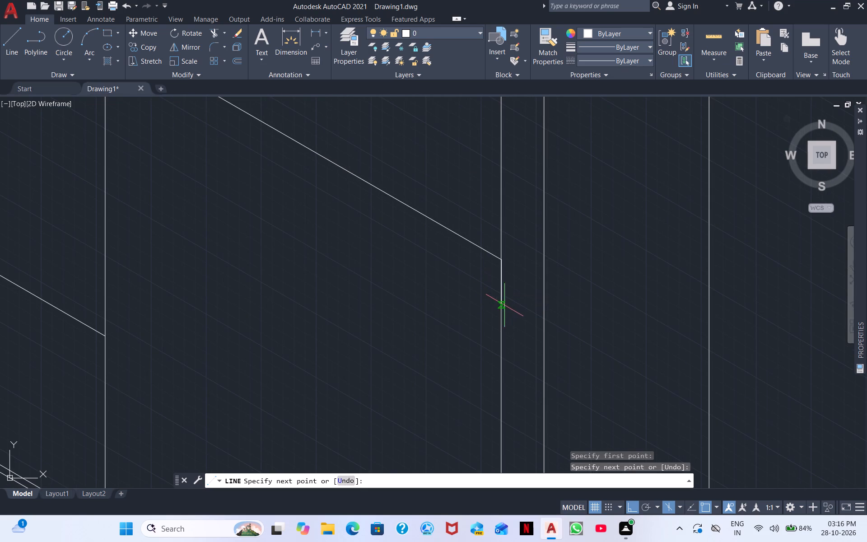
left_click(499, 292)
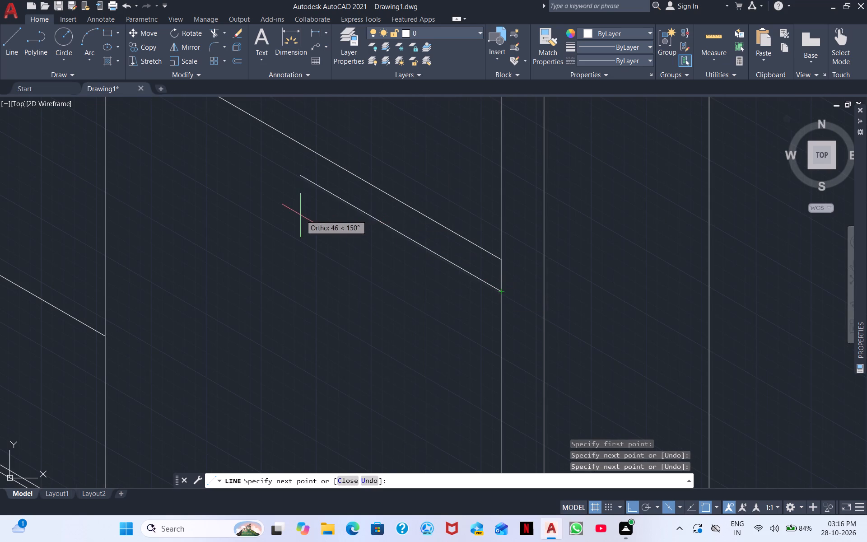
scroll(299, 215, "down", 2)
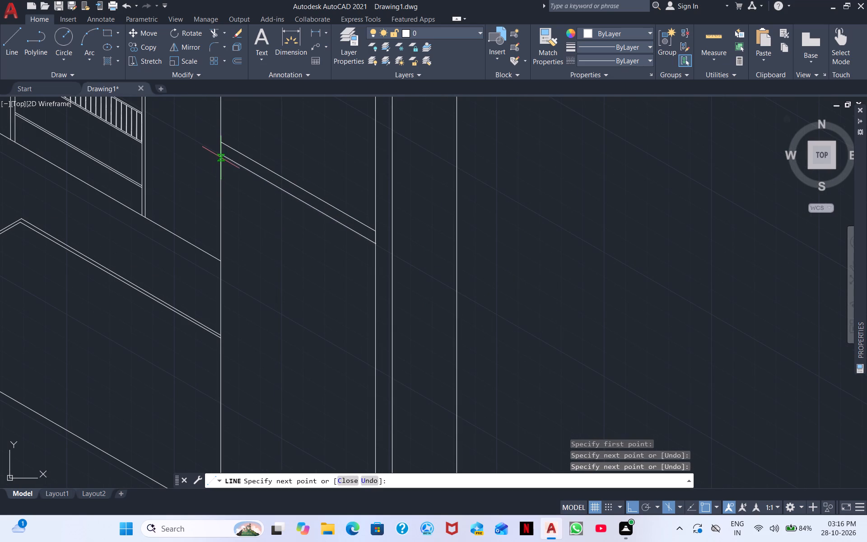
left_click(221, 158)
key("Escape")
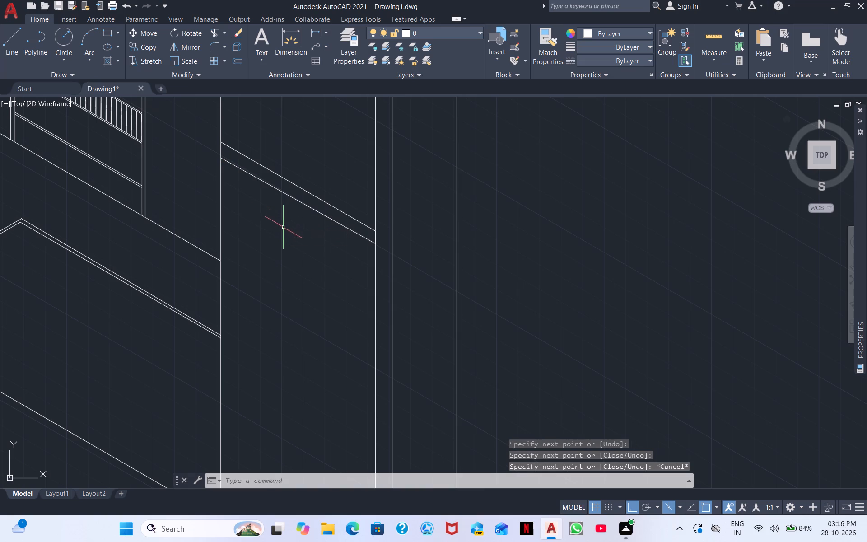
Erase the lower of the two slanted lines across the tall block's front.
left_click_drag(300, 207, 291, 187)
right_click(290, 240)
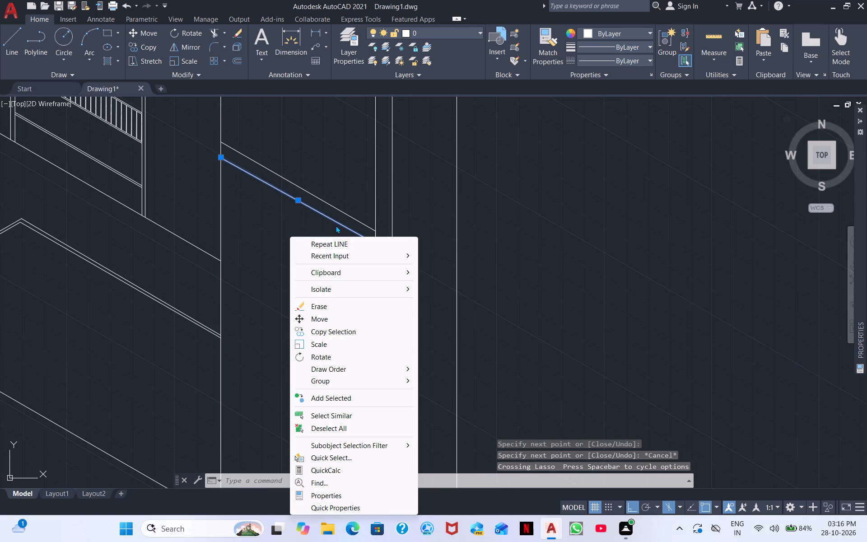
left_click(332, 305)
Draw a parallel slanted line just below the first across the tall block's front and trim its overrun at the block's edge.
left_click(4, 32)
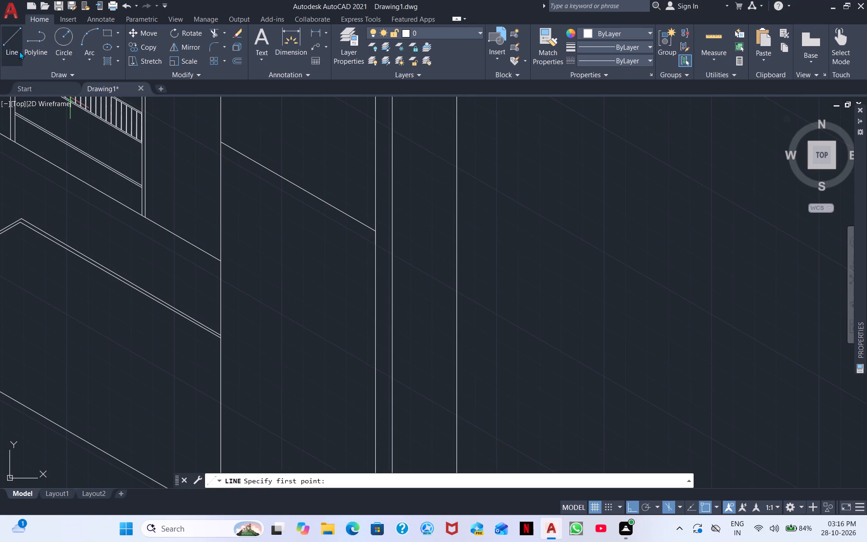
left_click(373, 242)
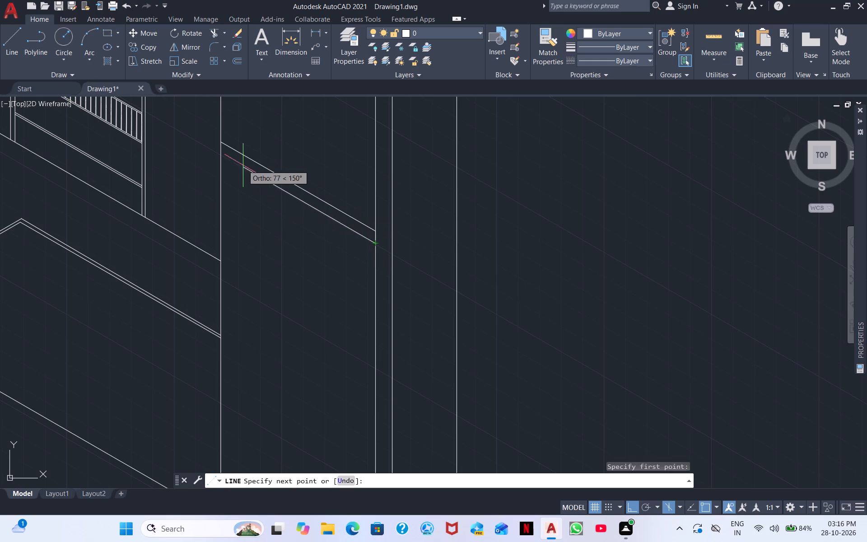
left_click(201, 150)
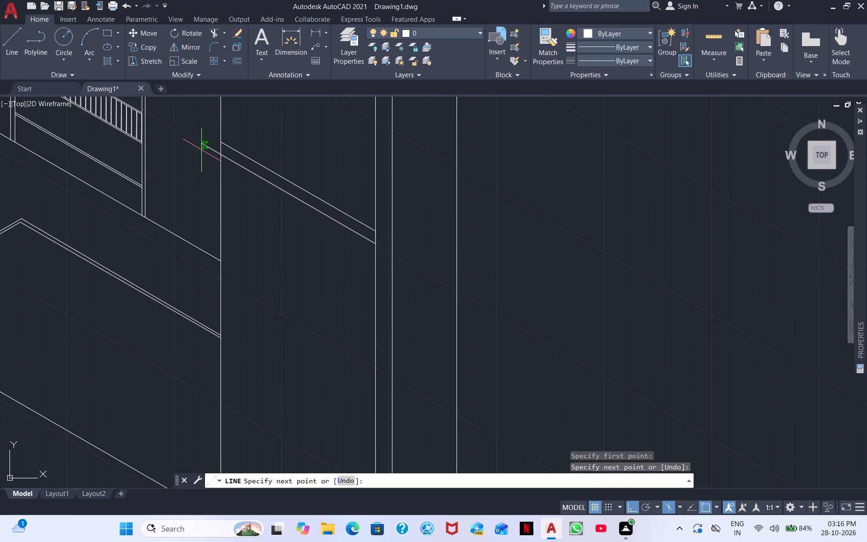
key("Escape")
left_click(211, 29)
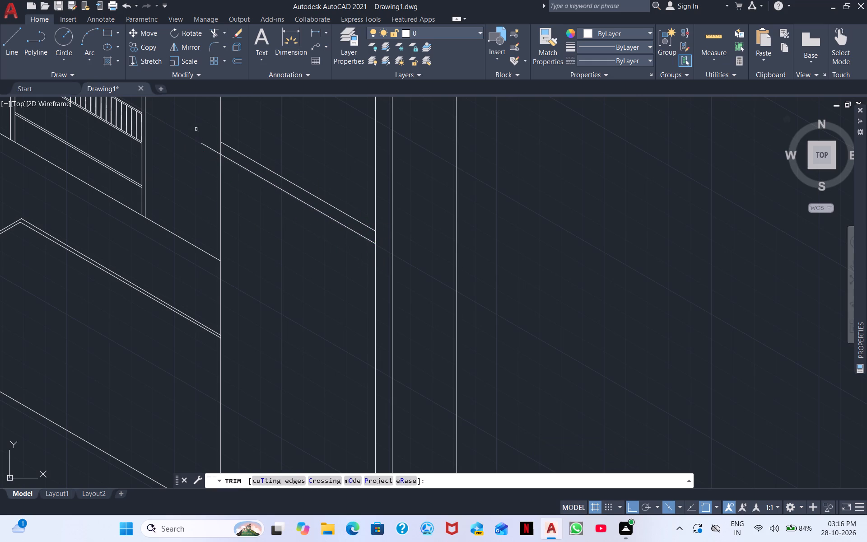
left_click_drag(207, 143, 205, 154)
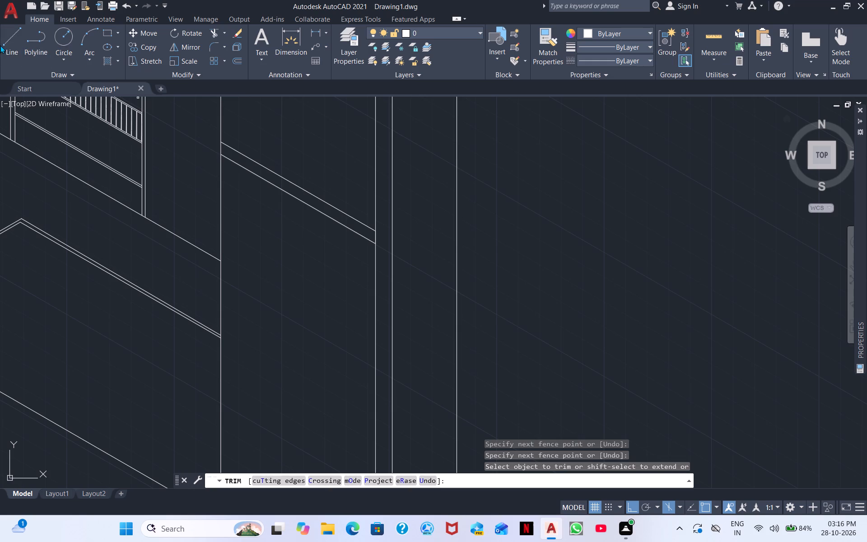
Draw a narrow upright handle outline about 76 units tall below the slanted double line, with a slanted top line overrunning it.
left_click(7, 41)
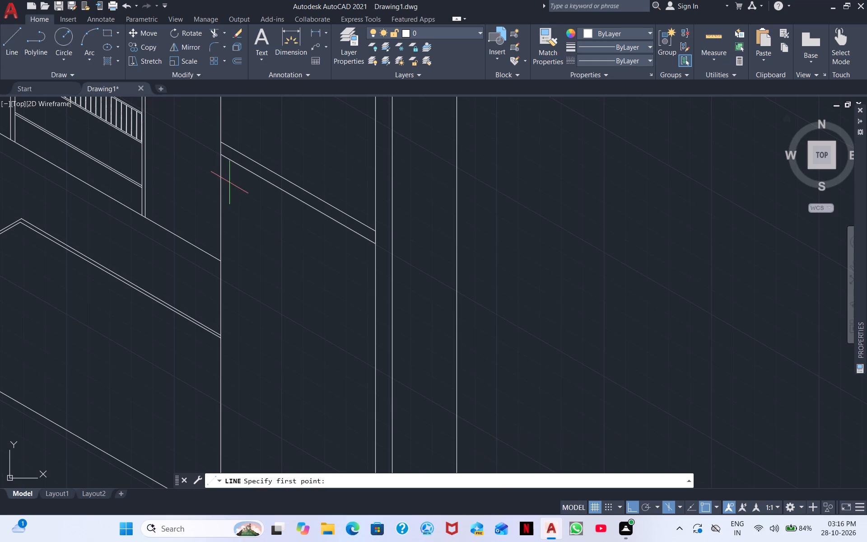
left_click(230, 182)
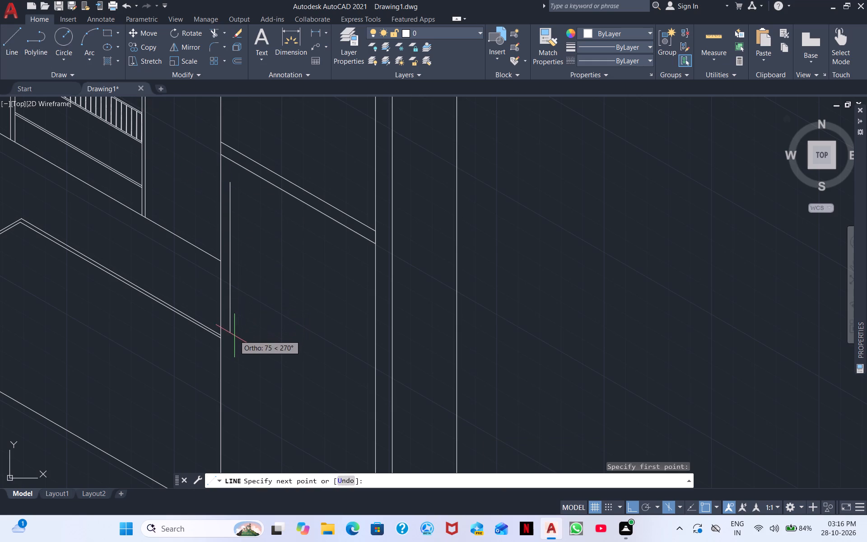
left_click(233, 337)
left_click(238, 336)
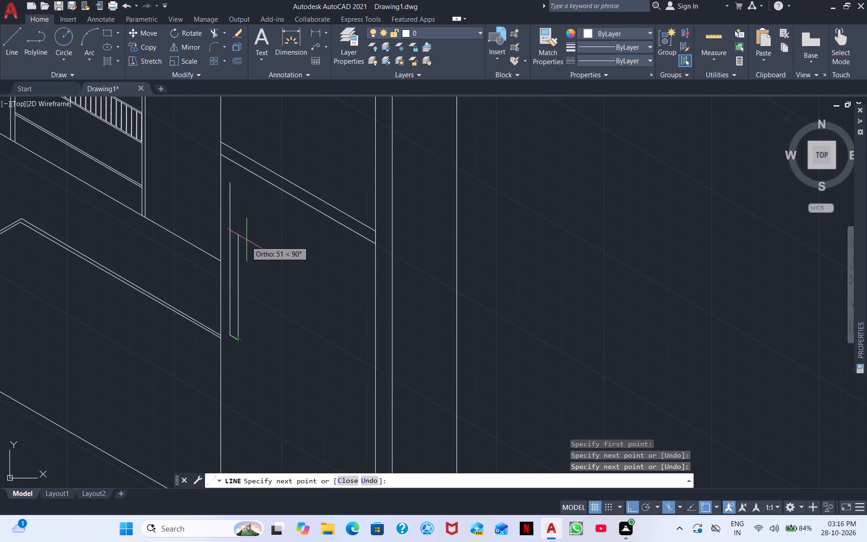
left_click(239, 187)
left_click(230, 186)
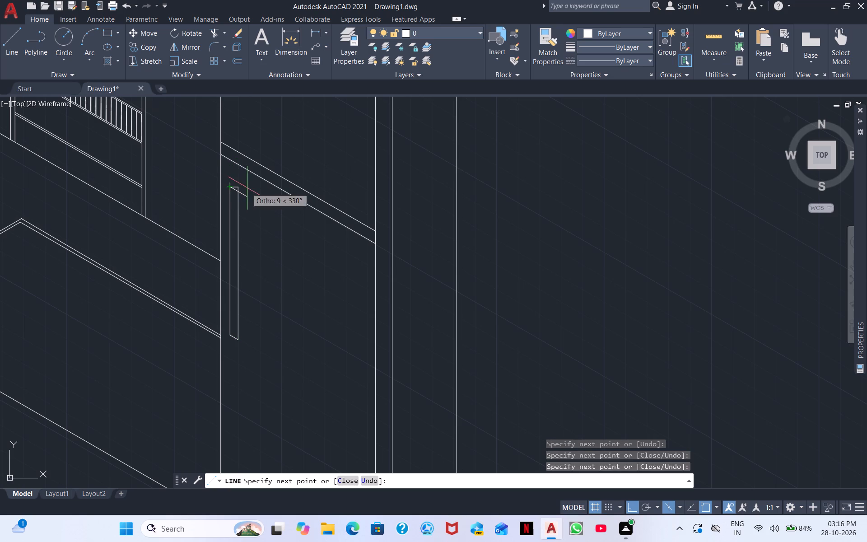
left_click(260, 206)
key("Escape")
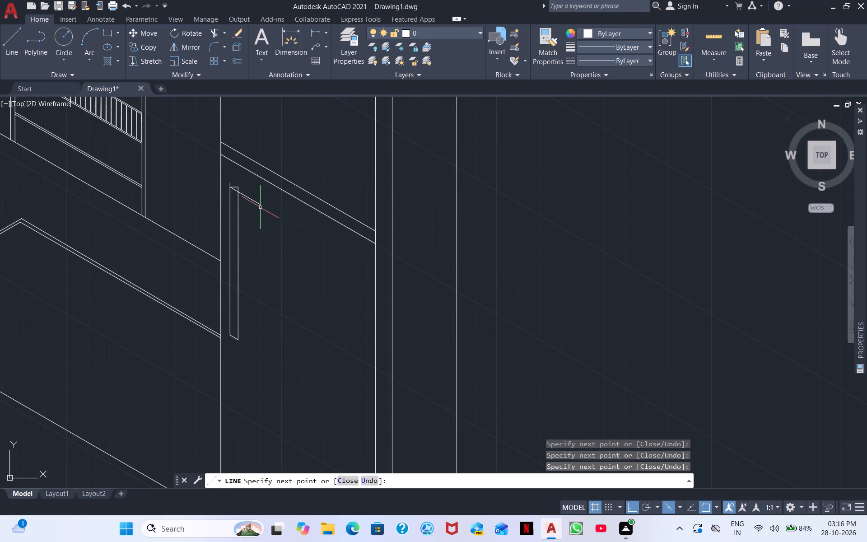
Trim the excess lines at the top of the lower handle outline, leaving only its slanted top edge.
left_click(211, 30)
scroll(231, 197, "up", 4)
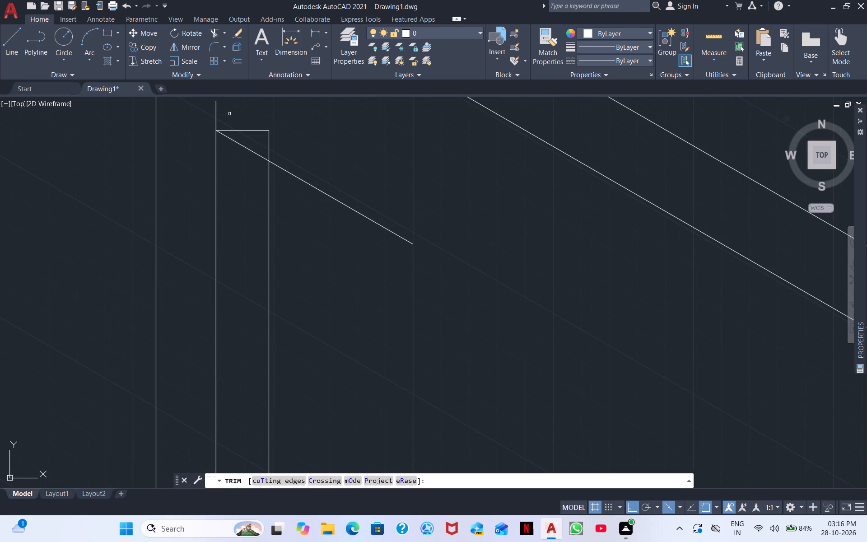
left_click_drag(216, 115, 243, 136)
left_click(241, 124)
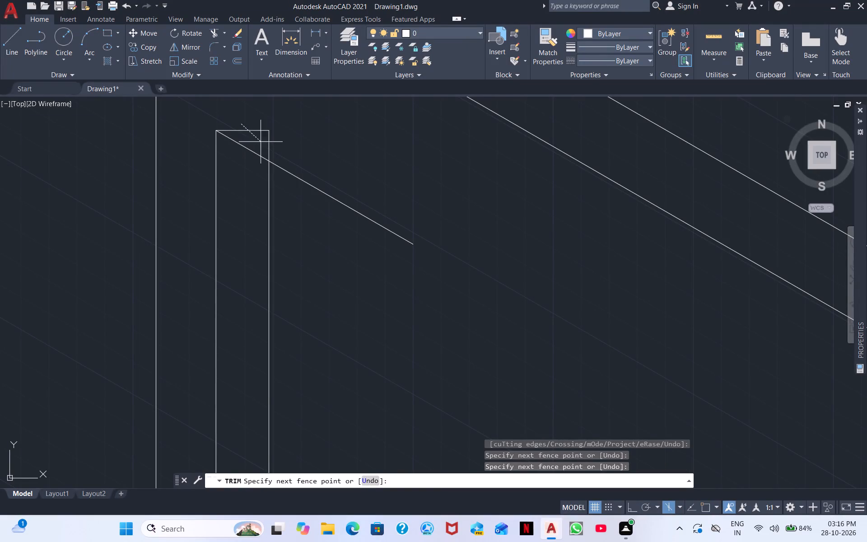
left_click_drag(287, 166, 307, 178)
left_click_drag(319, 182, 322, 226)
scroll(331, 229, "down", 2)
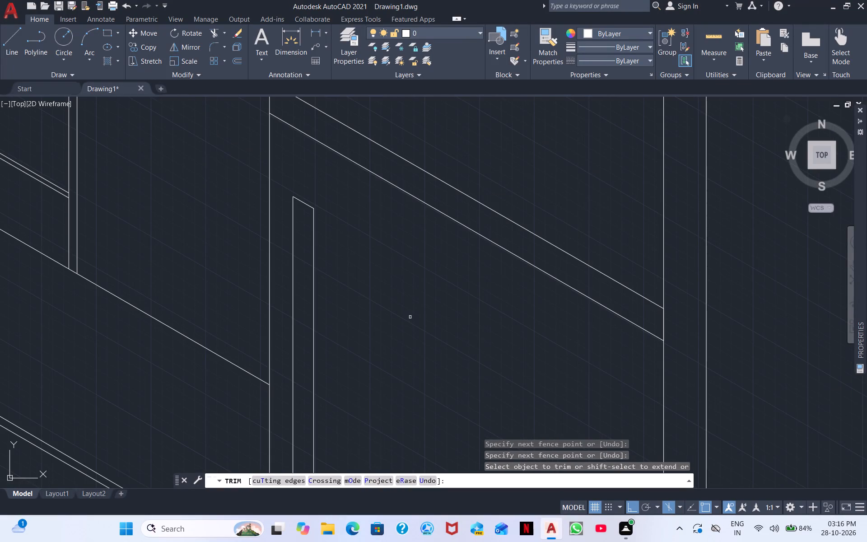
scroll(408, 309, "down", 4)
right_click(432, 284)
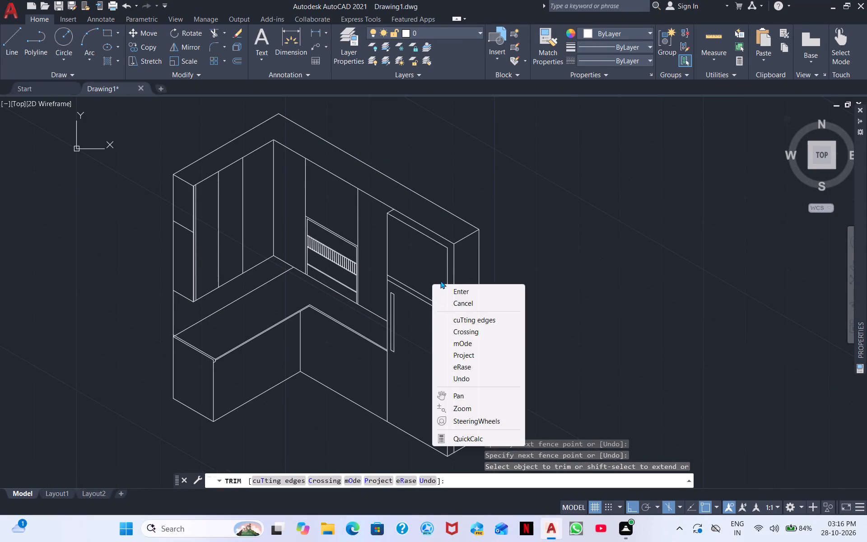
left_click(463, 291)
Draw a vertical line above the slanted double line, a short slanted foot, and a line back to the vertical's upper end.
scroll(286, 161, "up", 3)
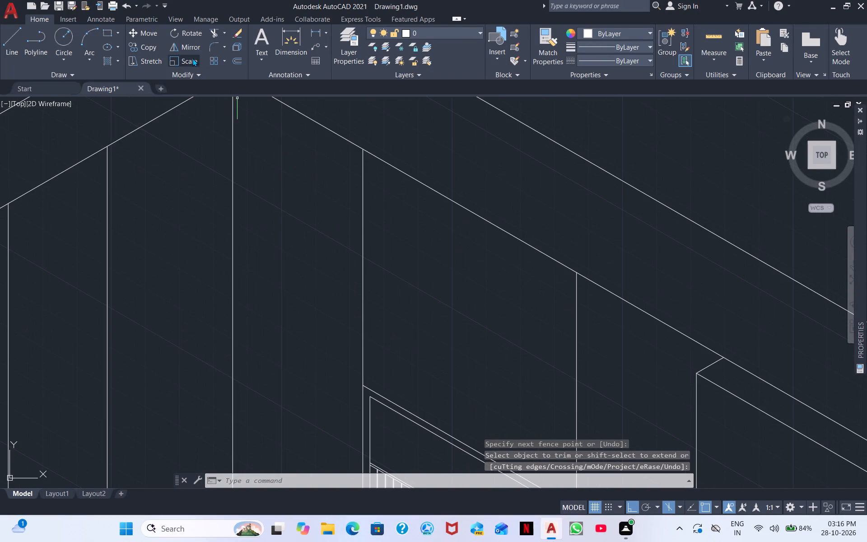
left_click(10, 41)
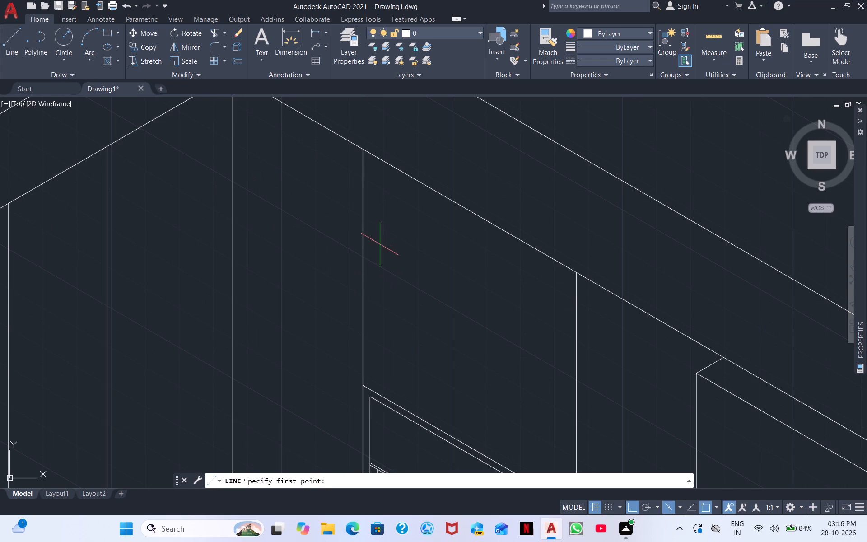
scroll(399, 251, "down", 1)
middle_click_drag(482, 294, 239, 159)
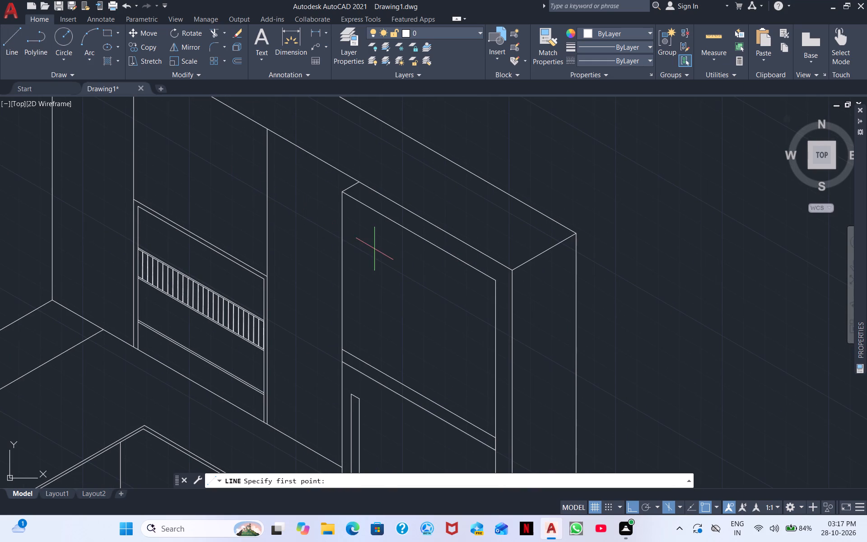
left_click(350, 250)
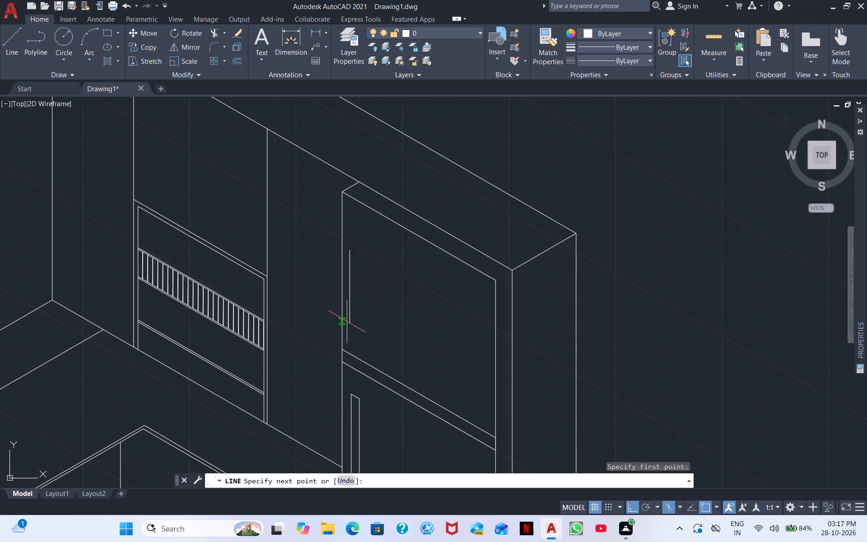
double_click(348, 334)
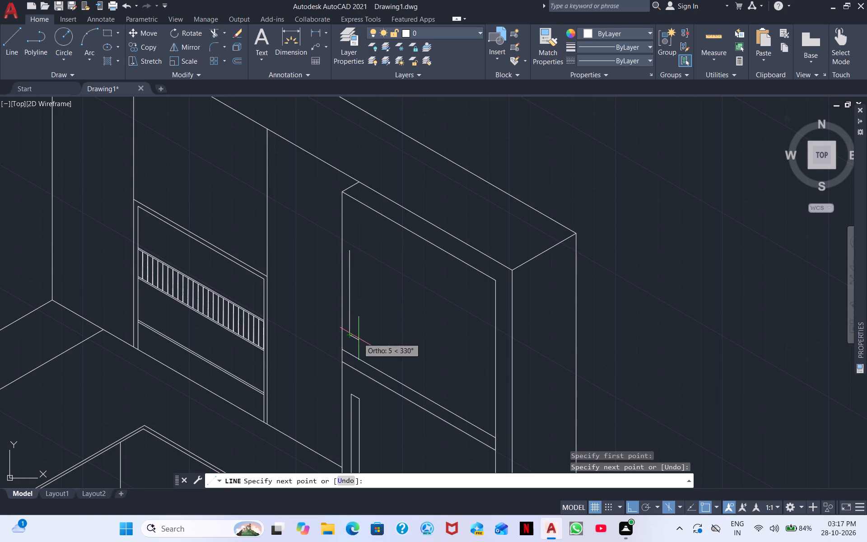
double_click(359, 338)
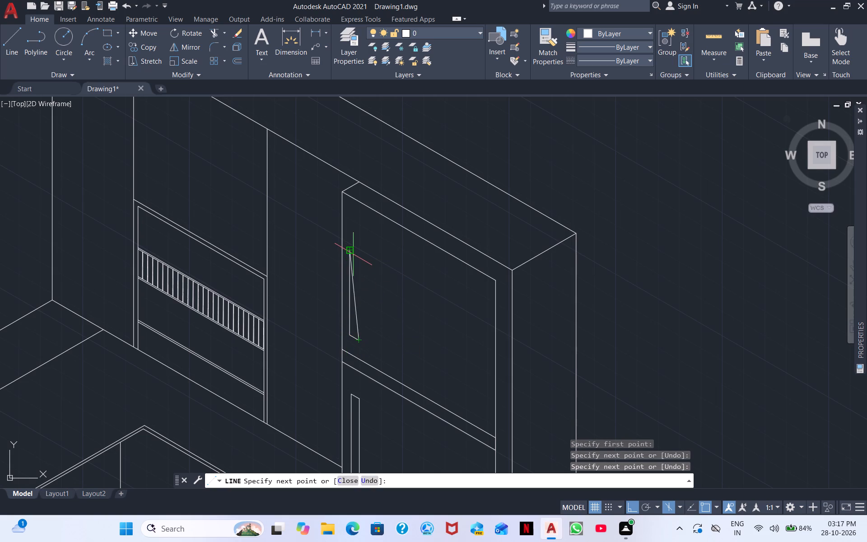
double_click(353, 254)
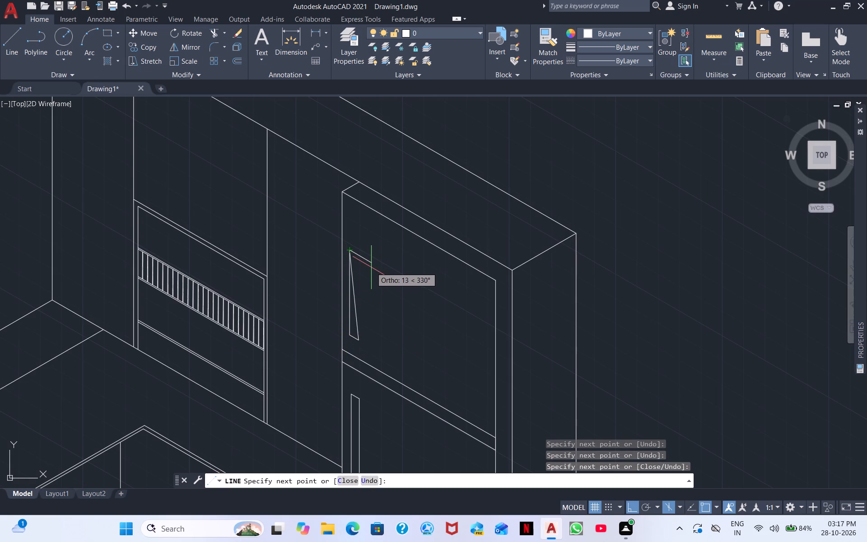
key("Escape")
Erase the diagonal closing line of the upper handle outline.
left_click(355, 304)
right_click(396, 304)
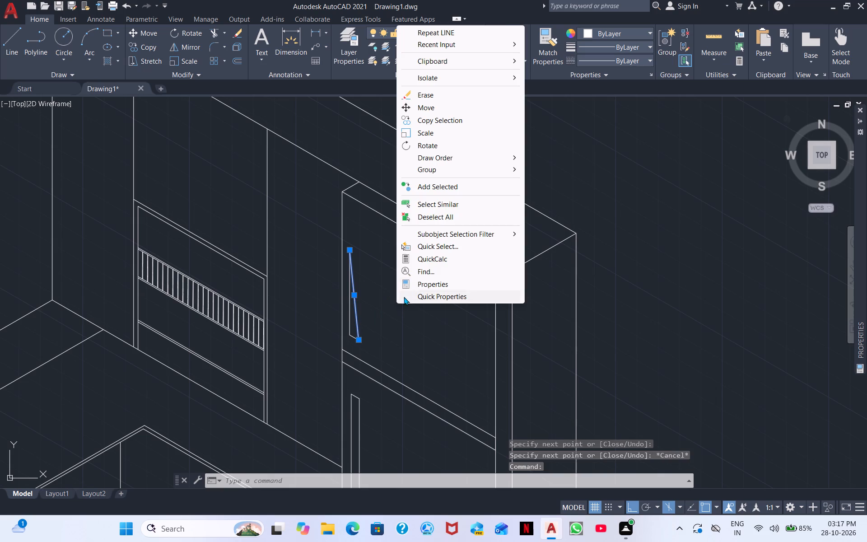
left_click(439, 89)
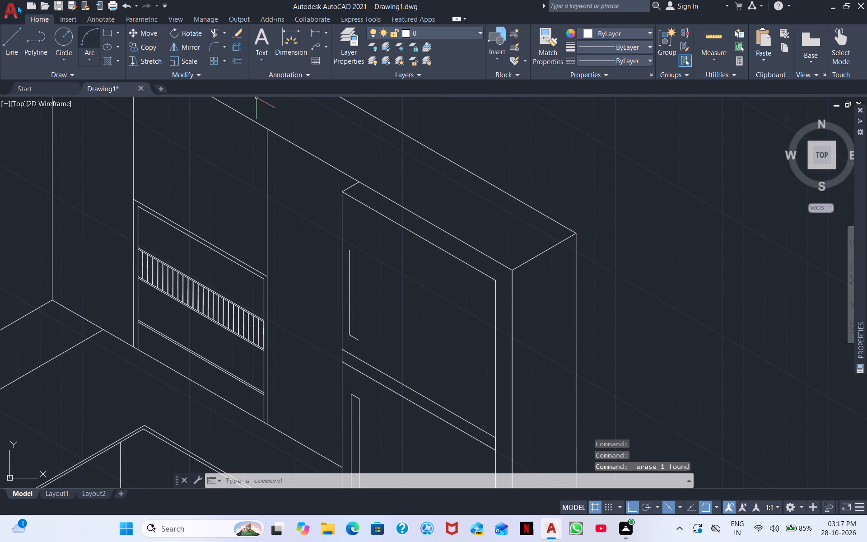
Draw the upper handle's second vertical line up from its slanted foot, join it to the first vertical's top, and add an overrunning slanted top line.
left_click(9, 34)
scroll(365, 307, "up", 2)
scroll(368, 314, "down", 2)
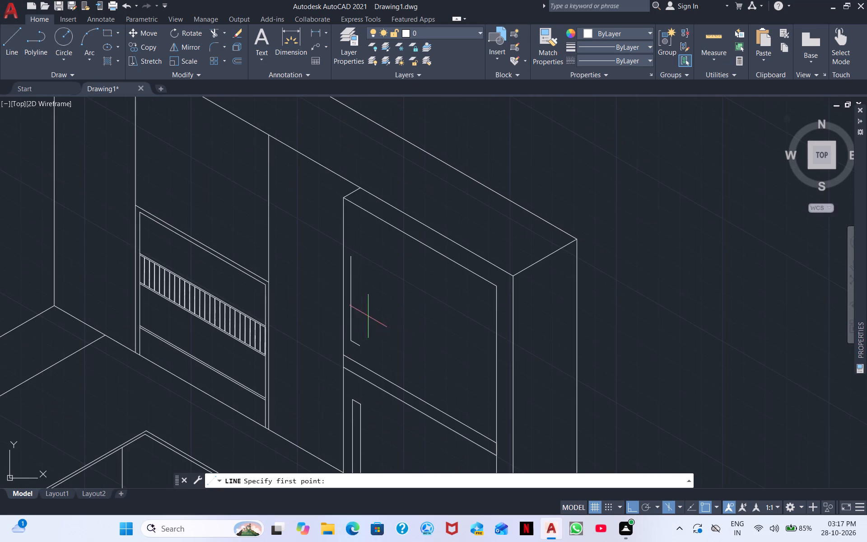
scroll(355, 342, "up", 3)
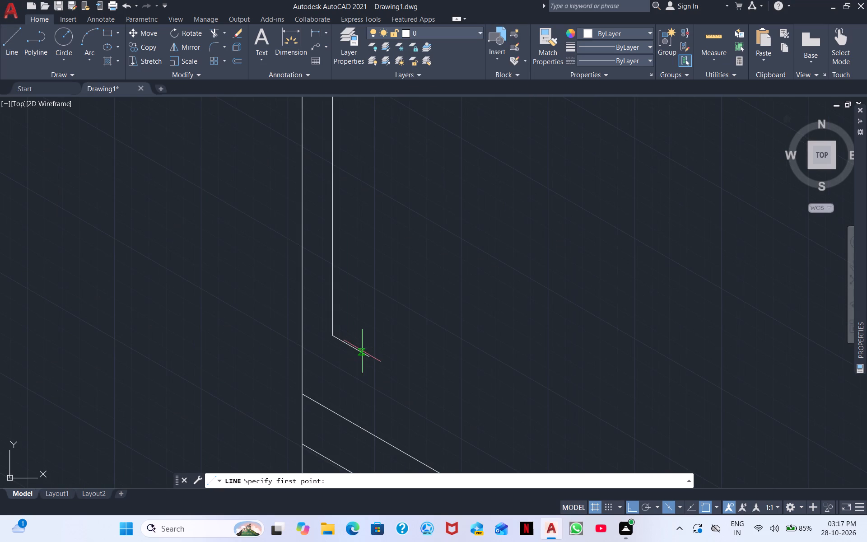
left_click(358, 351)
middle_click_drag(385, 180, 400, 379)
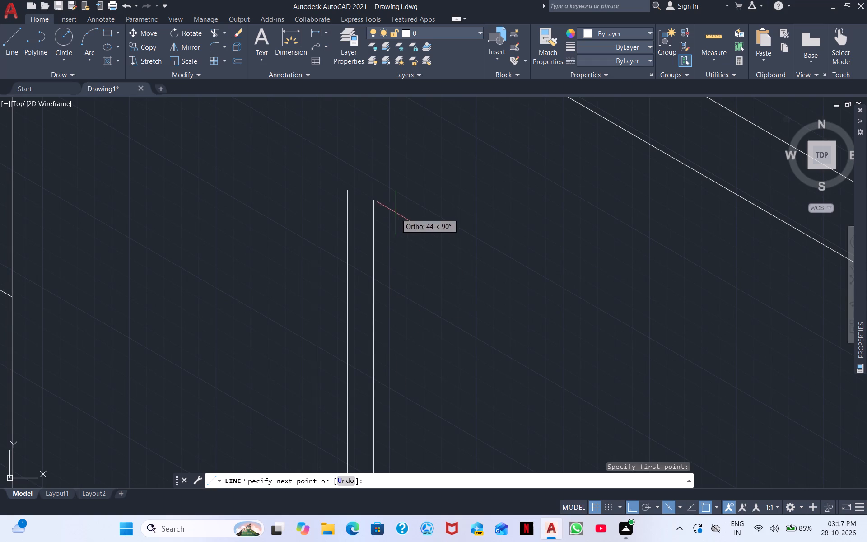
left_click(375, 188)
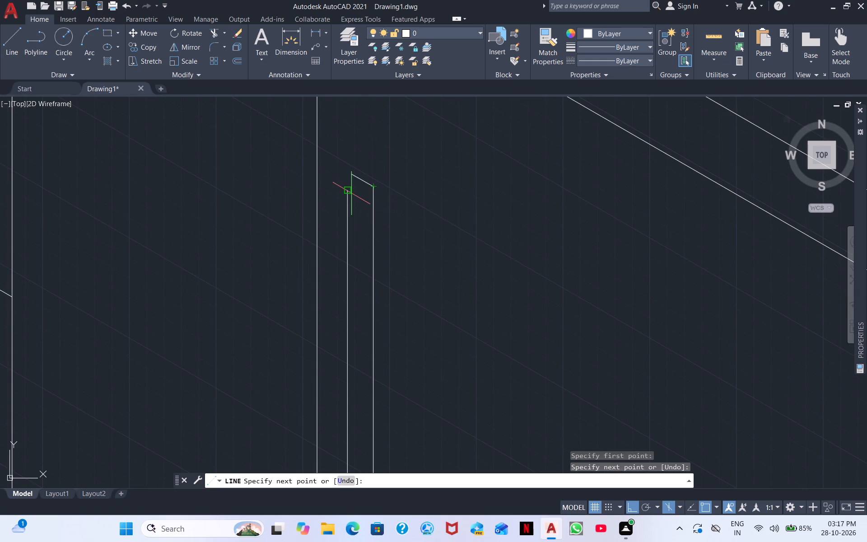
left_click(351, 193)
left_click(388, 201)
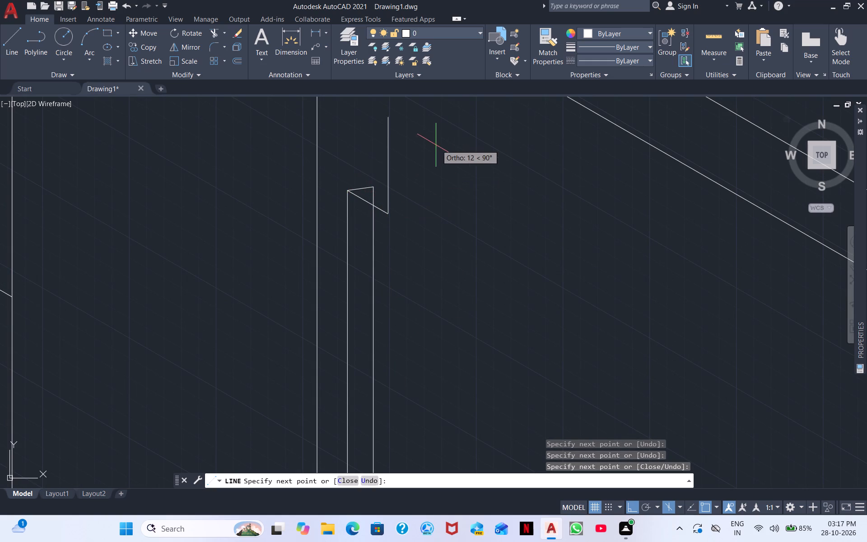
key("Escape")
Trim the excess lines at the top and foot of the upper handle outline, leaving a closed narrow outline with slanted ends.
left_click(214, 35)
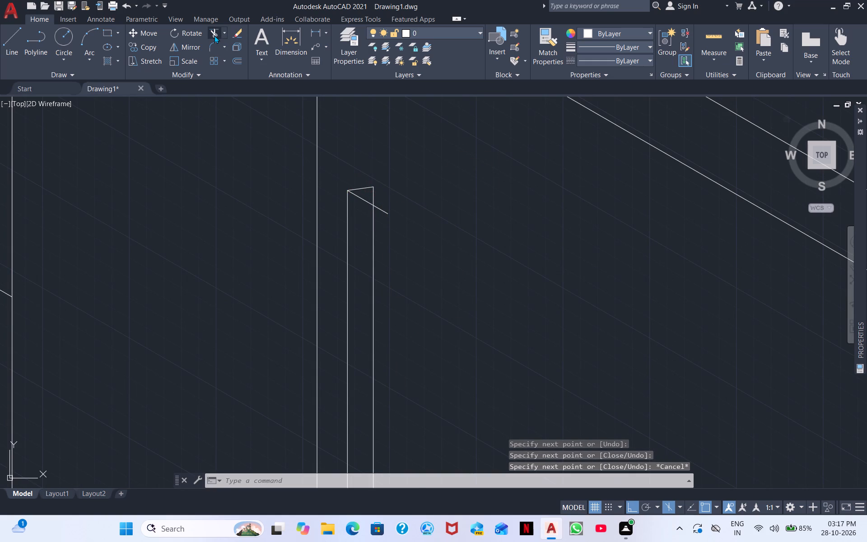
left_click(362, 186)
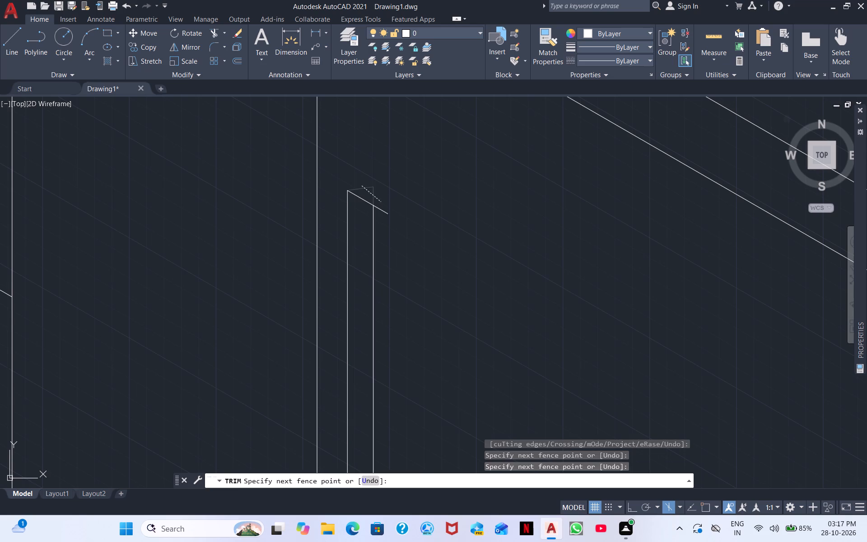
left_click(381, 202)
left_click_drag(387, 209, 380, 217)
left_click(380, 217)
left_click(377, 222)
scroll(449, 251, "down", 1)
middle_click_drag(592, 357, 497, 165)
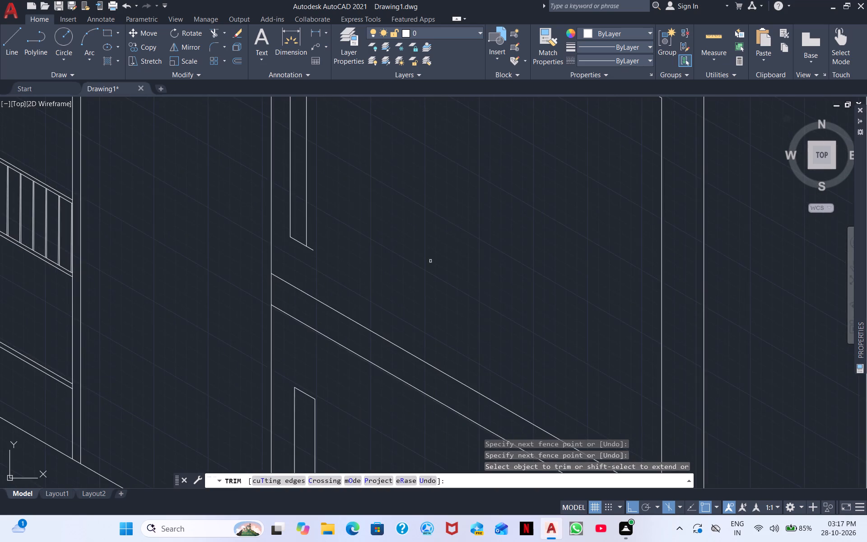
scroll(367, 290, "up", 3)
middle_click_drag(266, 170, 594, 243)
left_click_drag(477, 178, 450, 229)
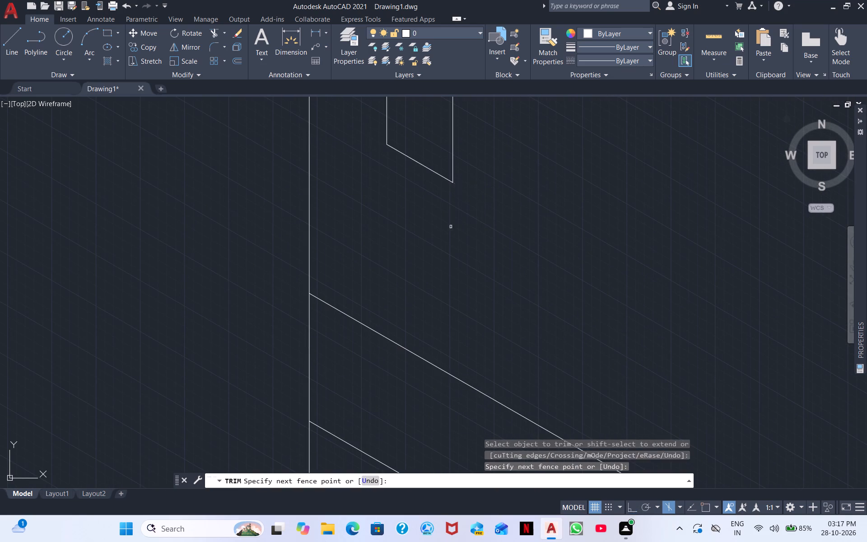
left_click_drag(450, 229, 451, 227)
scroll(511, 215, "down", 3)
right_click(625, 229)
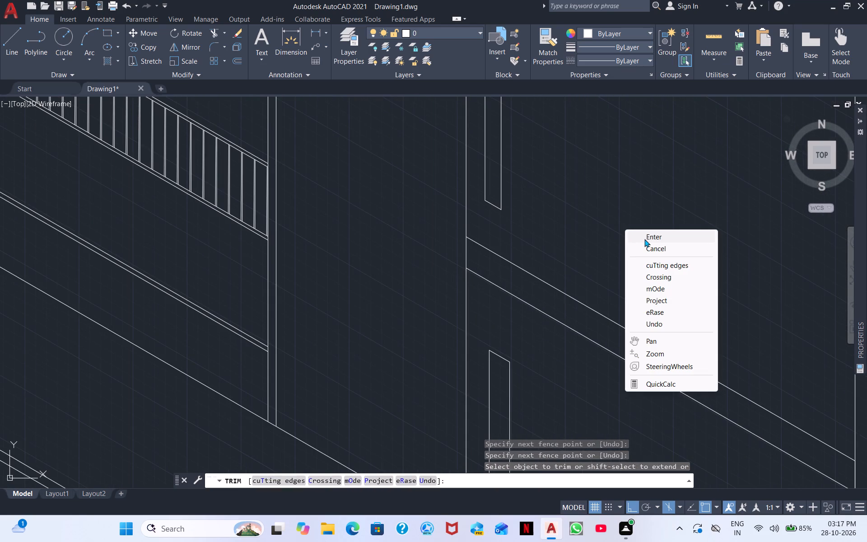
left_click(644, 239)
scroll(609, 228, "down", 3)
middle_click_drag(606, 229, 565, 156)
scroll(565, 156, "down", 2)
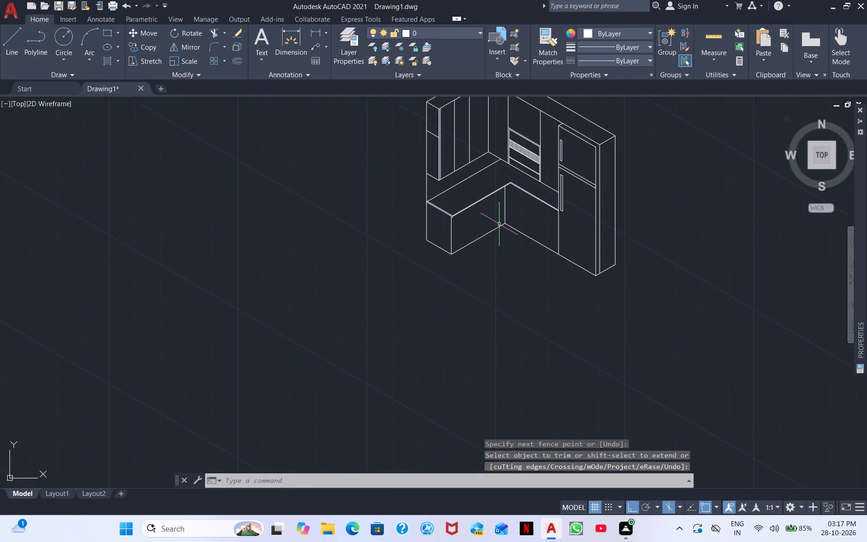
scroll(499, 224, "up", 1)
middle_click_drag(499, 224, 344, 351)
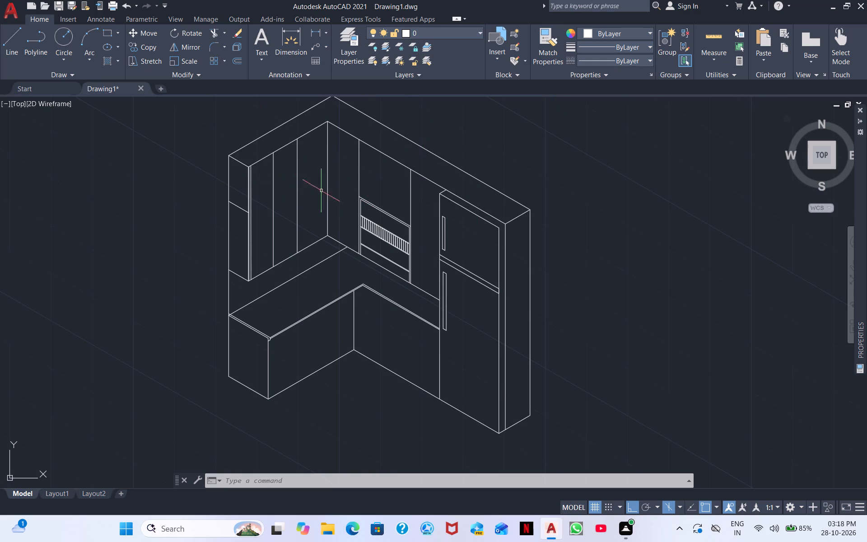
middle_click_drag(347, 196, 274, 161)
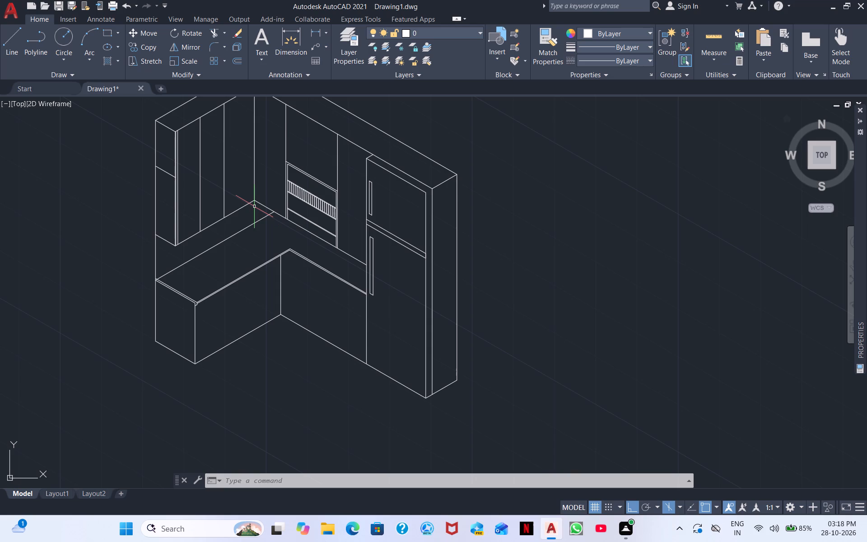
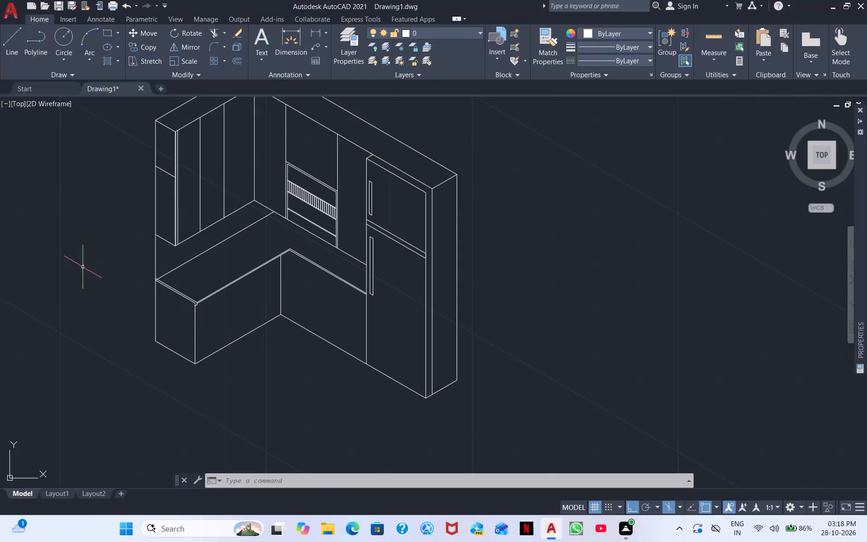
Trim the short stub of the counter's front edge line that extends past its back line at the outer wall corner.
scroll(172, 265, "up", 3)
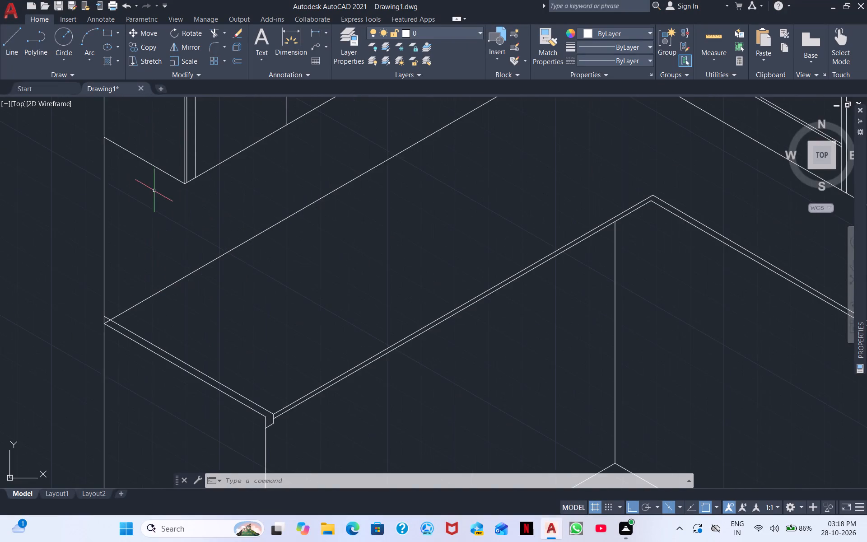
middle_click_drag(154, 196, 122, 332)
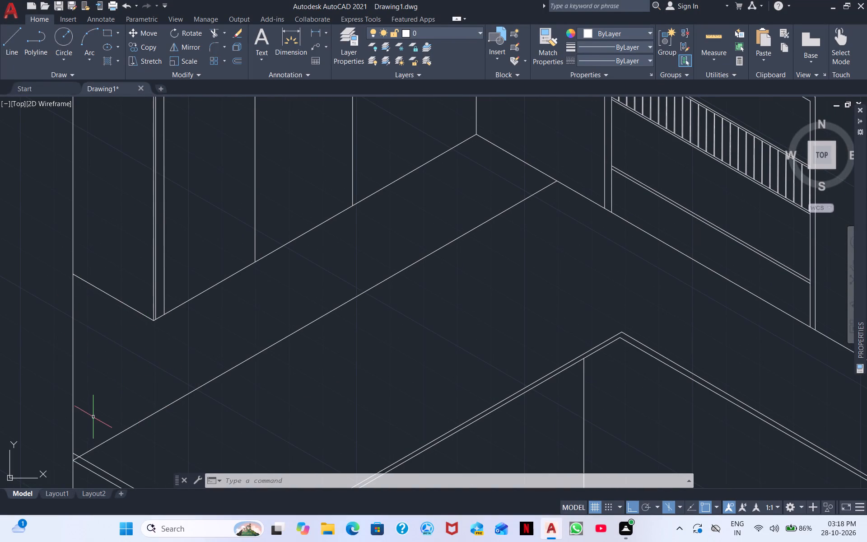
scroll(93, 416, "up", 2)
left_click(210, 32)
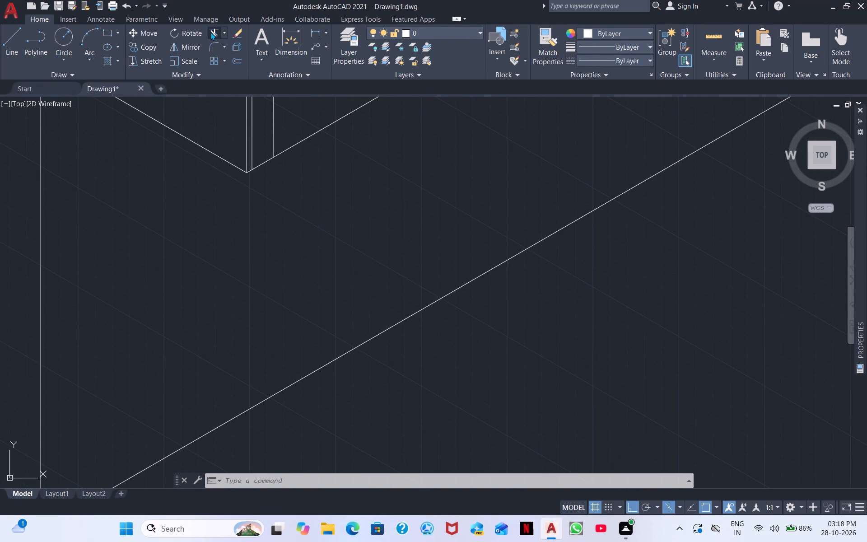
middle_click_drag(105, 344, 234, 199)
scroll(180, 323, "up", 3)
middle_click_drag(189, 380, 246, 271)
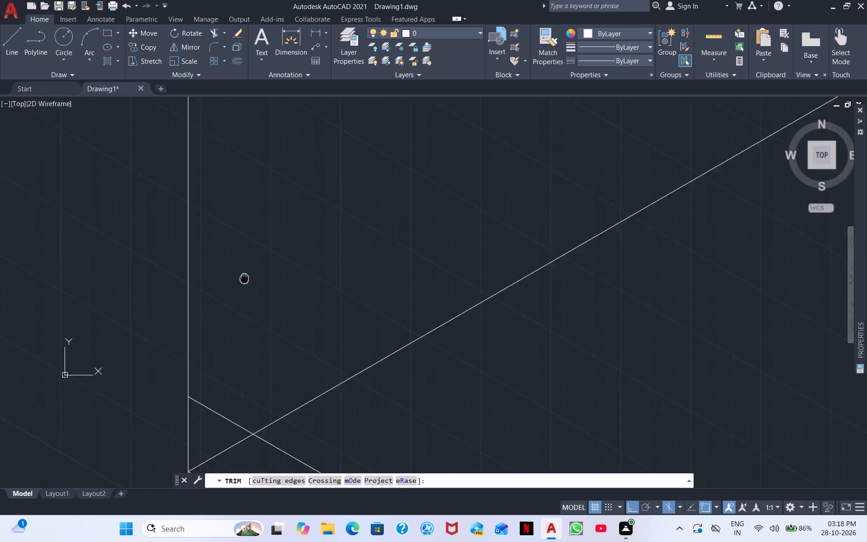
middle_click_drag(246, 271, 278, 170)
left_click(242, 302)
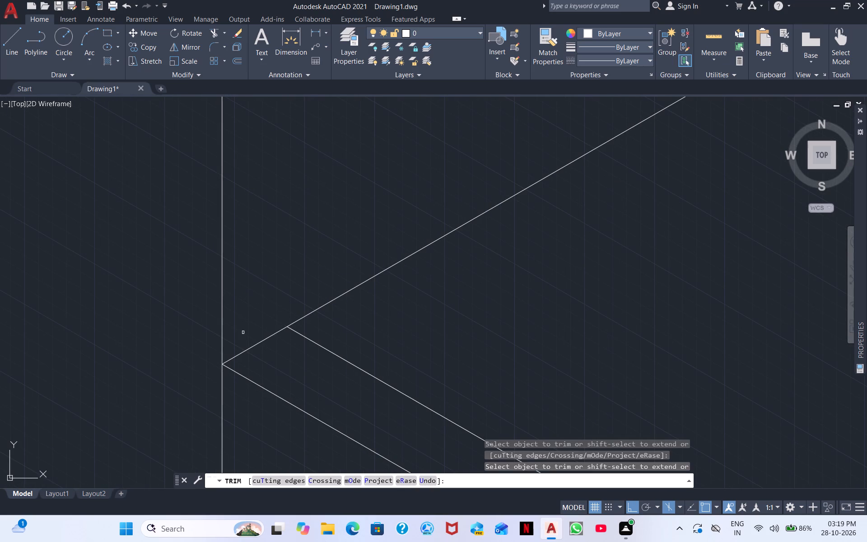
Trim away one of the two parallel slanted lines below the bars in the framed panel.
scroll(250, 344, "down", 3)
scroll(435, 301, "down", 3)
middle_click_drag(505, 301, 467, 310)
scroll(462, 310, "down", 1)
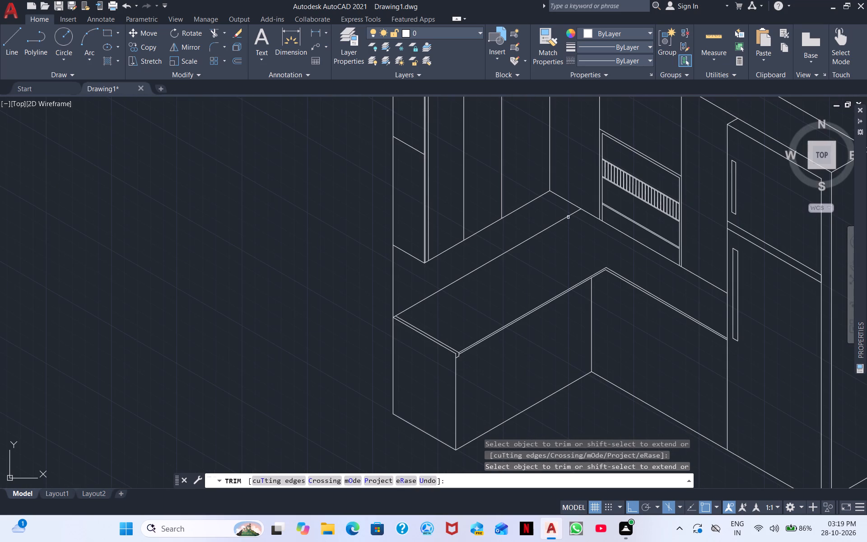
left_click(627, 220)
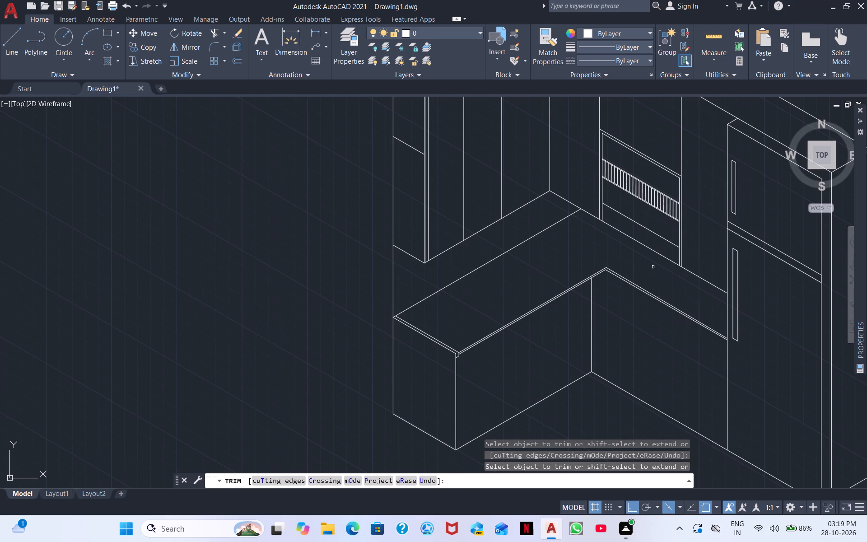
Continue the end face's division line across the narrow edge strip and along the left wall panels to the inner corner.
left_click(5, 44)
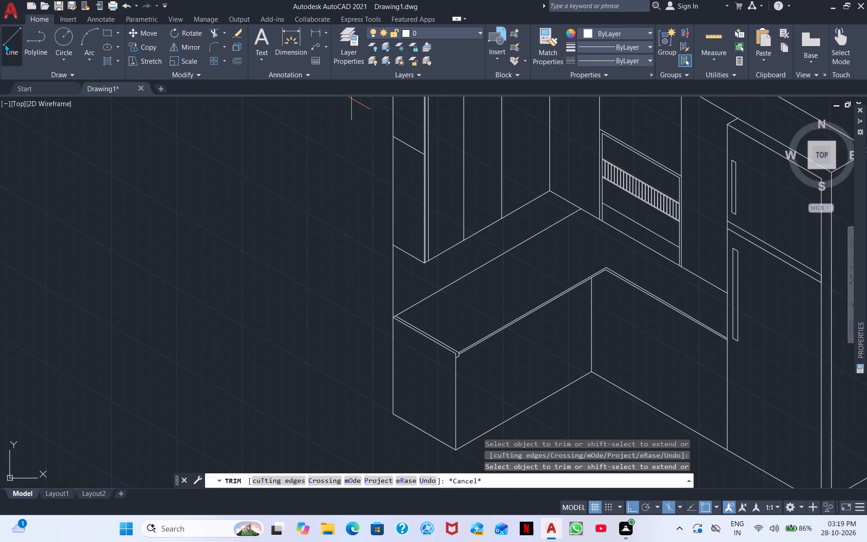
middle_click_drag(478, 132, 224, 158)
scroll(223, 158, "up", 2)
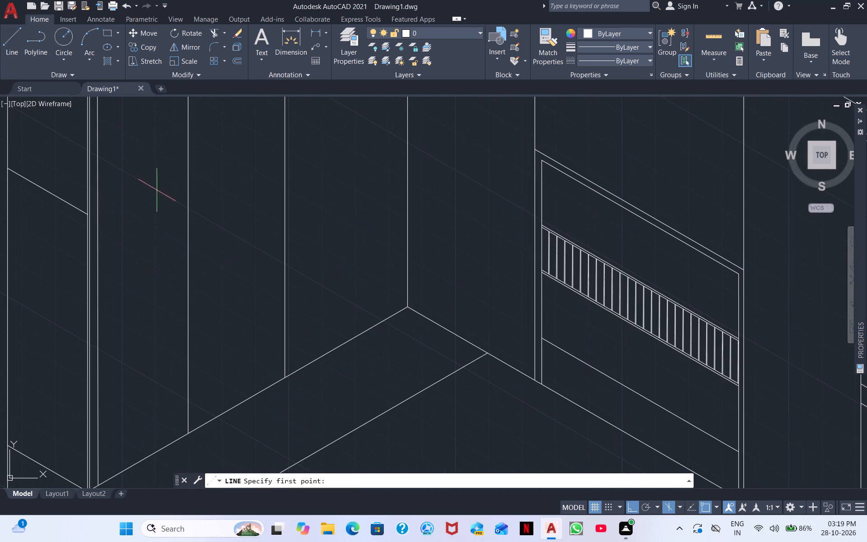
scroll(91, 214, "up", 4)
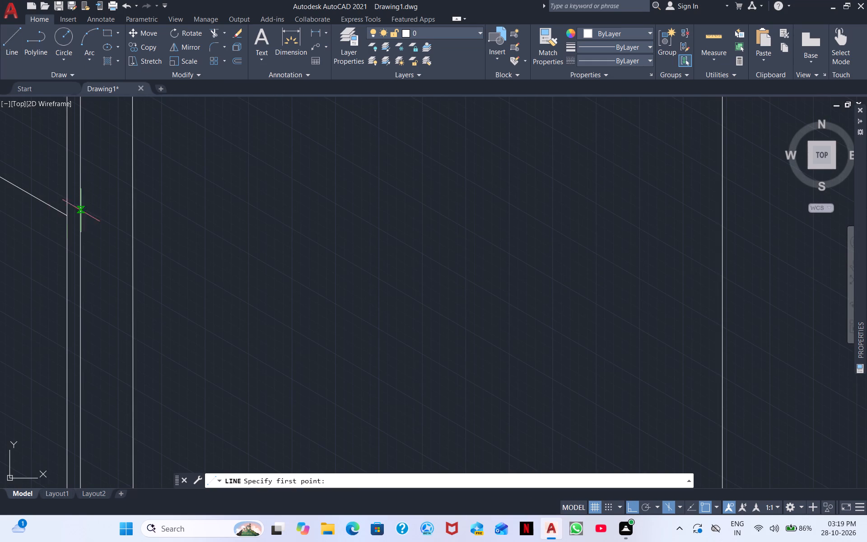
left_click(63, 211)
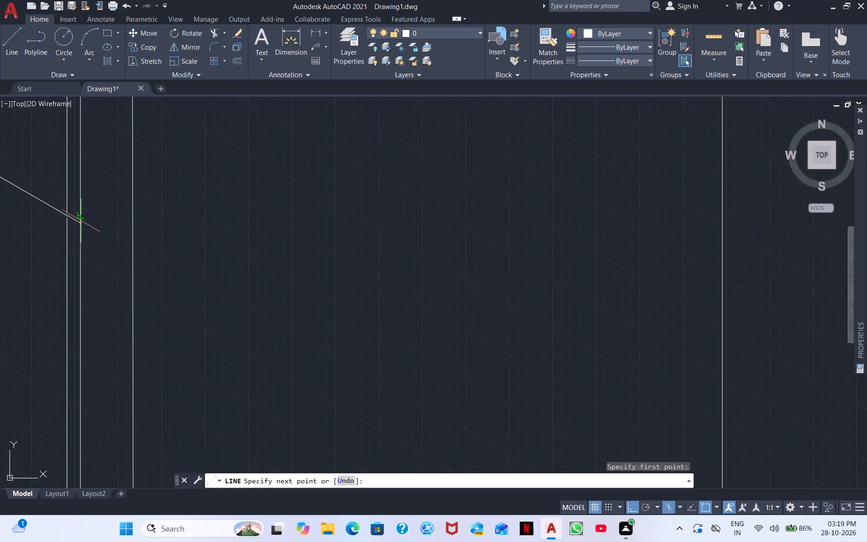
left_click(81, 221)
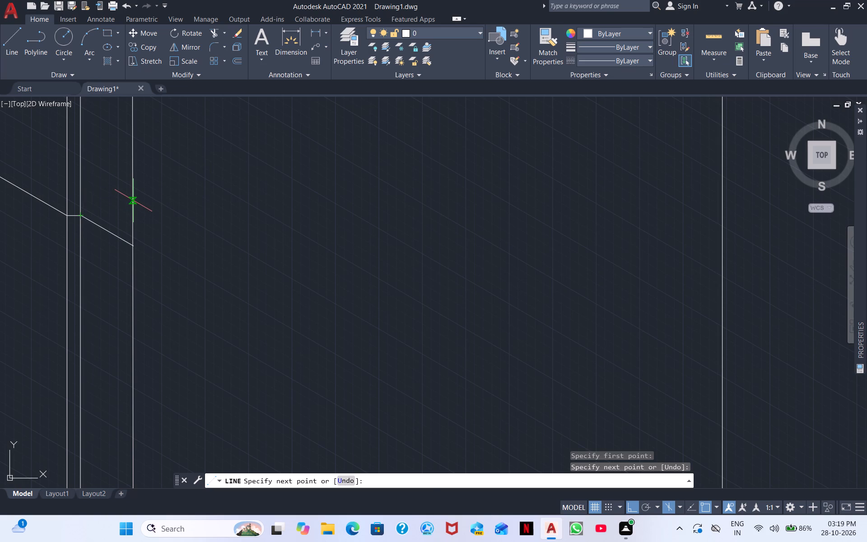
key("F5")
left_click(135, 188)
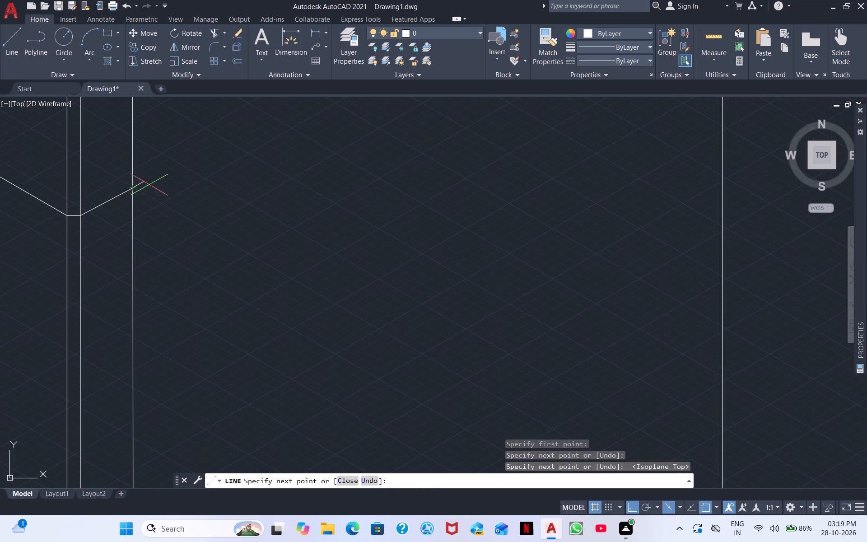
scroll(255, 157, "down", 3)
middle_click_drag(334, 135, 76, 294)
scroll(173, 251, "down", 3)
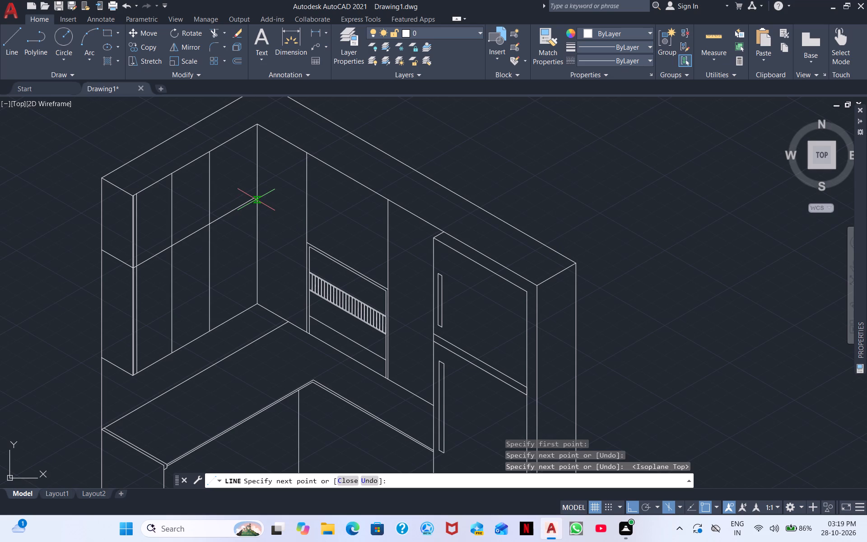
left_click(259, 197)
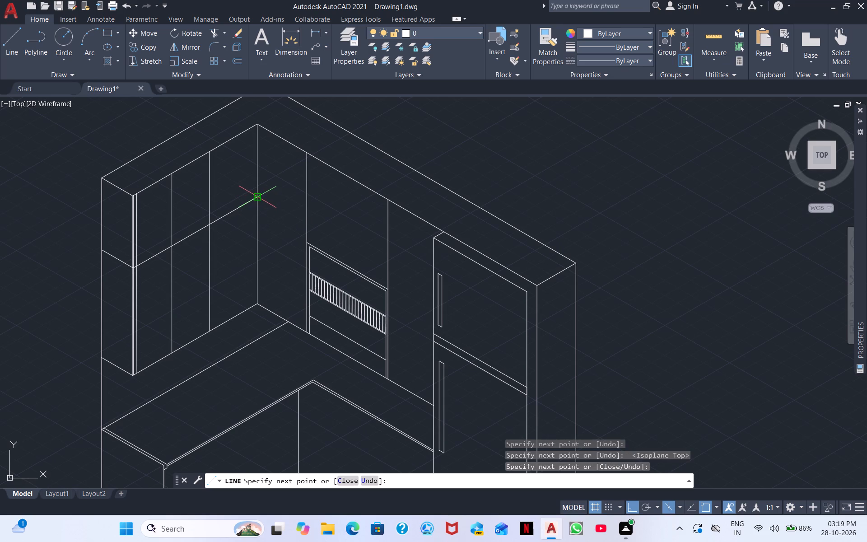
Continue the division line from the inner corner across the right wall panels, above the barred frame, to the tall block's edge.
scroll(309, 229, "up", 2)
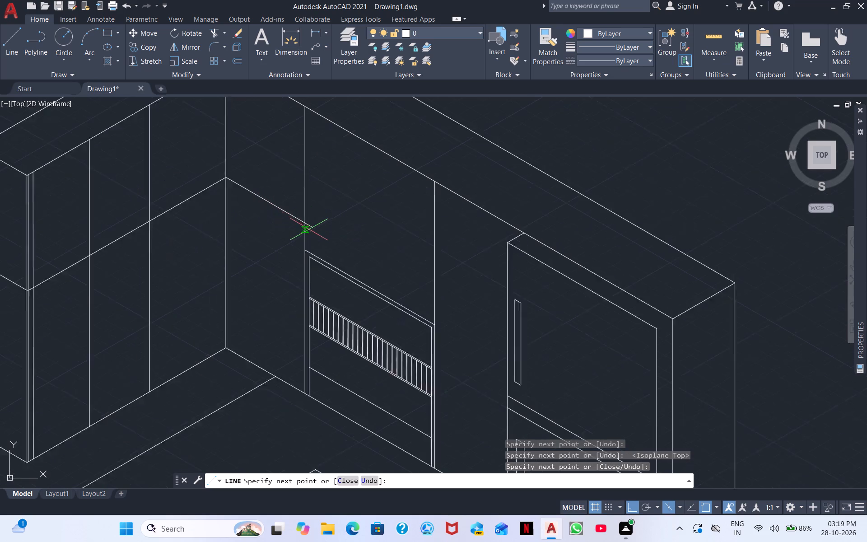
scroll(309, 229, "up", 1)
left_click(292, 212)
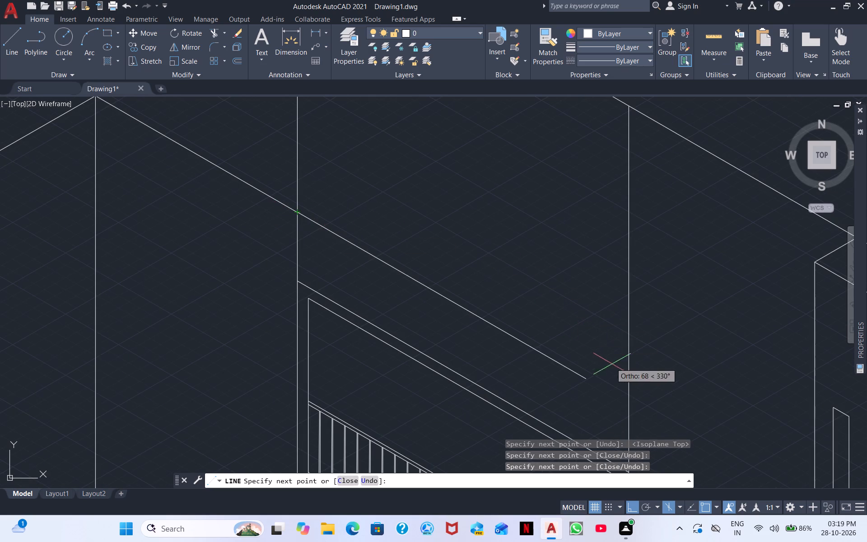
left_click(633, 402)
middle_click_drag(741, 443, 676, 367)
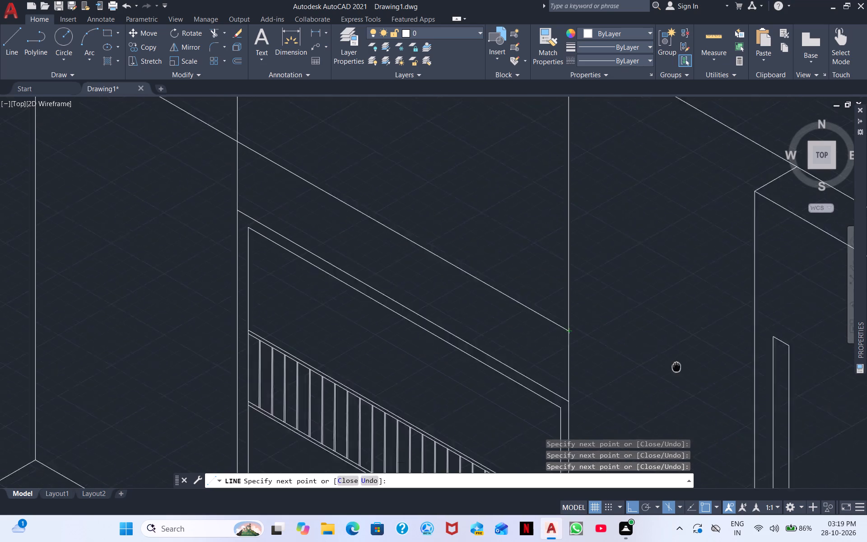
middle_click_drag(676, 367, 573, 263)
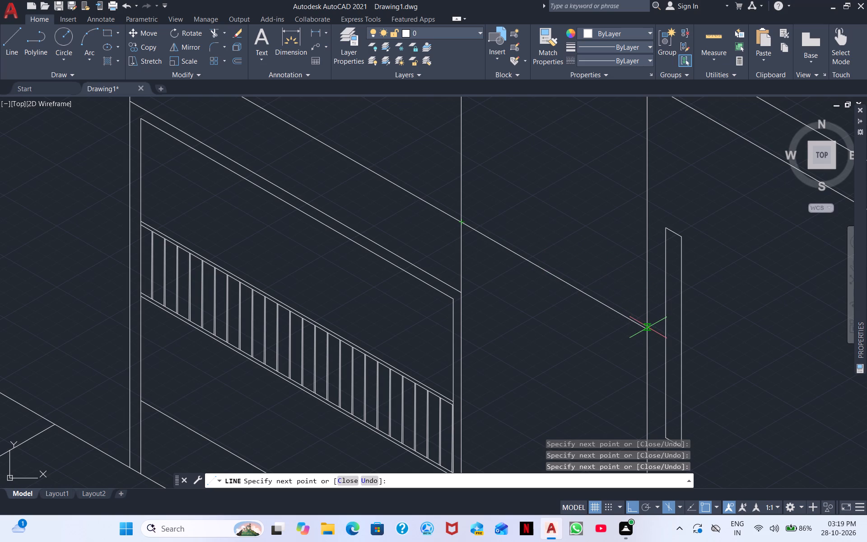
left_click(648, 327)
key("Escape")
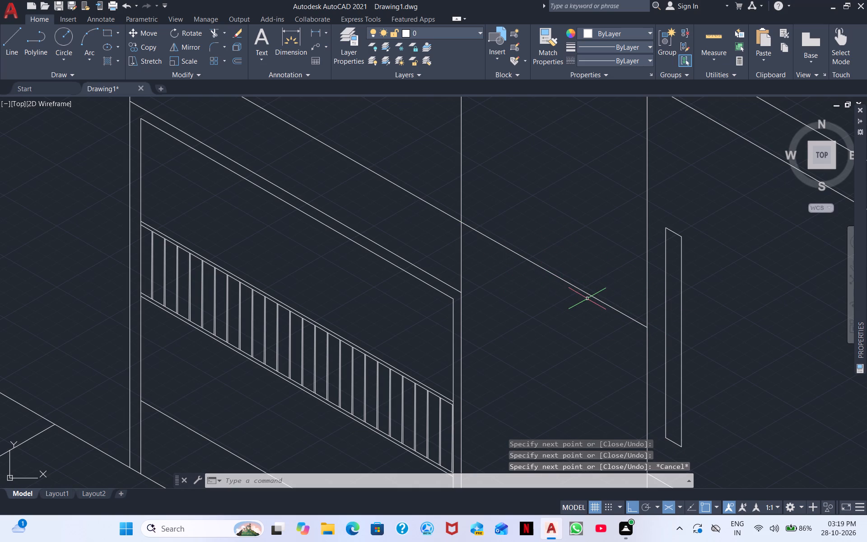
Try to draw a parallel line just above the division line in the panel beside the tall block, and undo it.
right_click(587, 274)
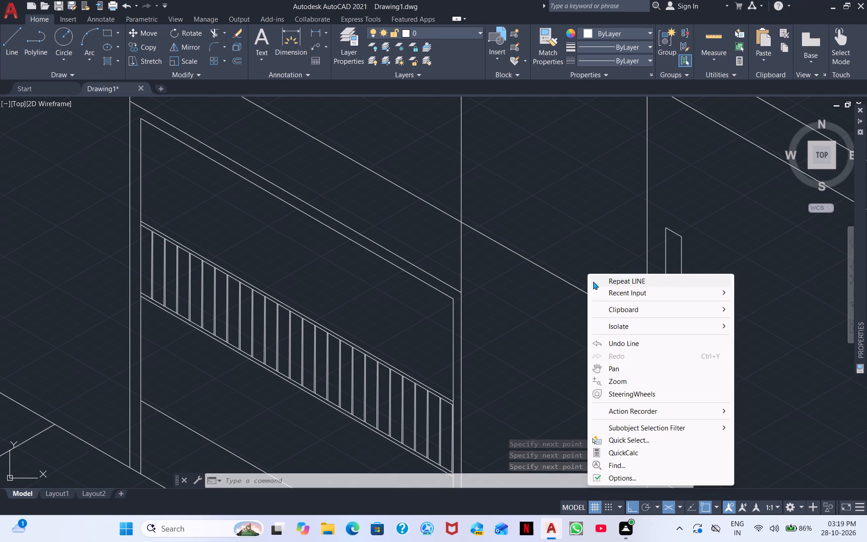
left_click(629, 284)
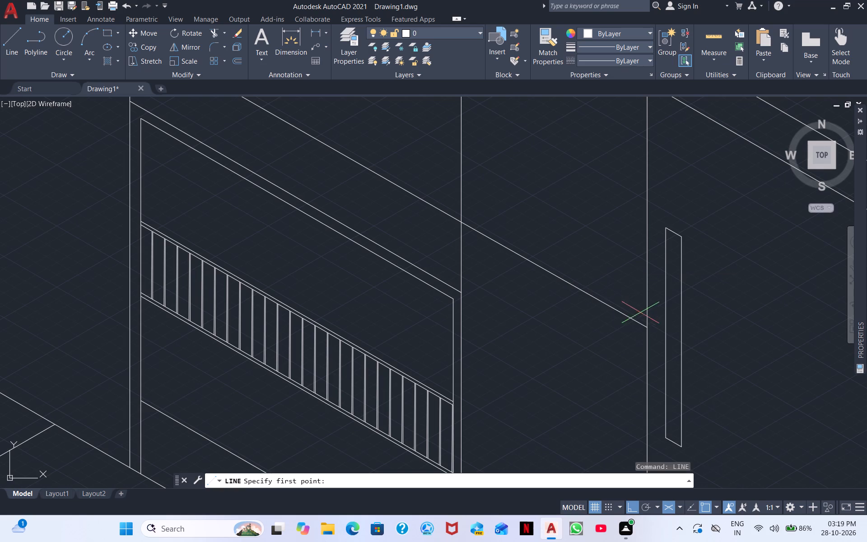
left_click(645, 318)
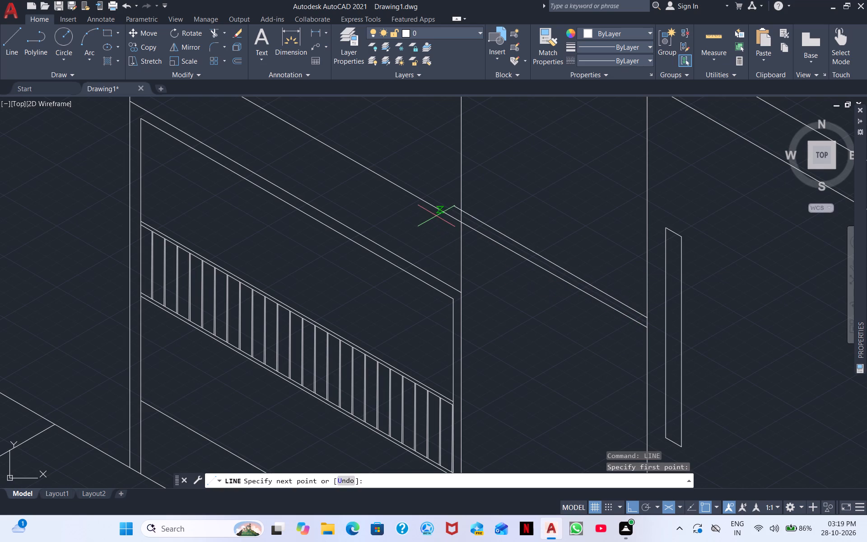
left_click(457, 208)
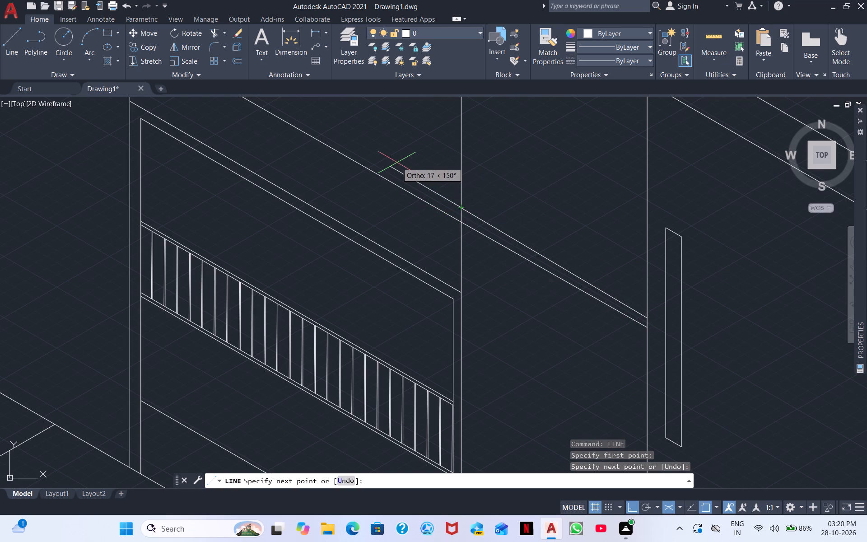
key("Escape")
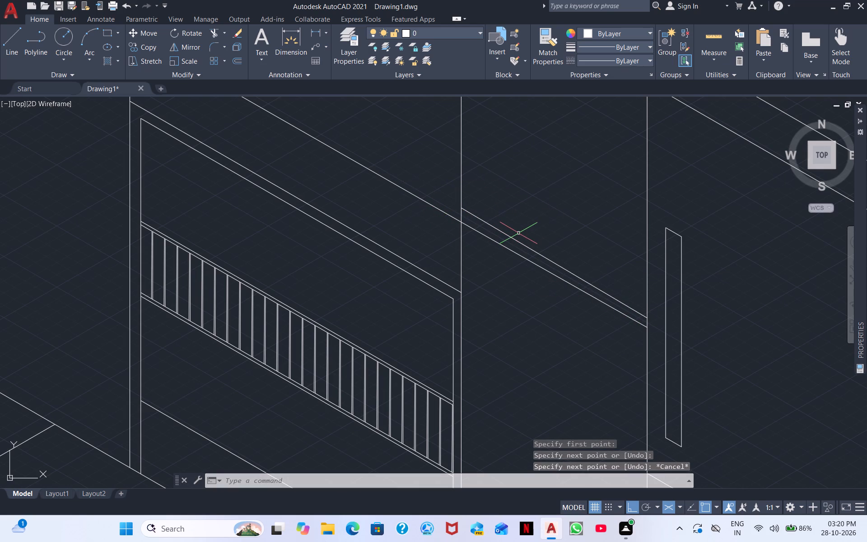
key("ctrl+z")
Draw a line parallel to and just above the division line, from the tall block's edge across the right wall panels to the inner corner.
right_click(562, 236)
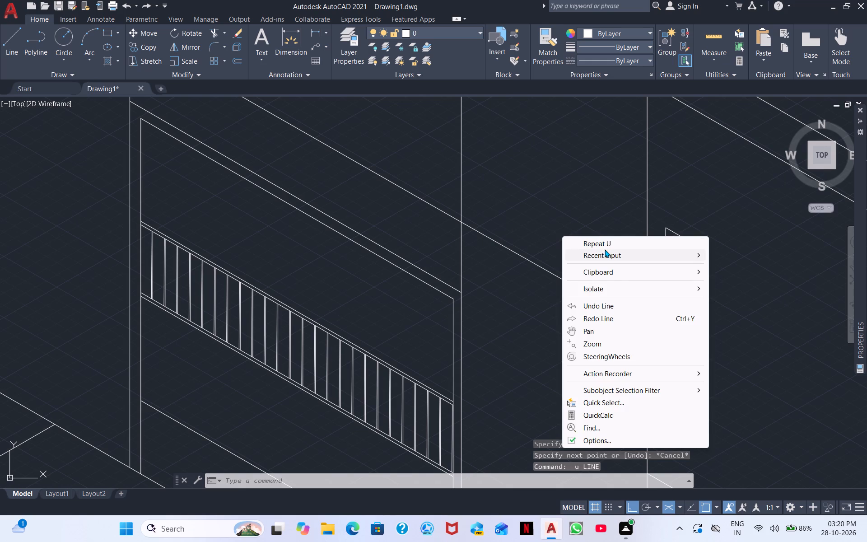
left_click(606, 255)
left_click(748, 268)
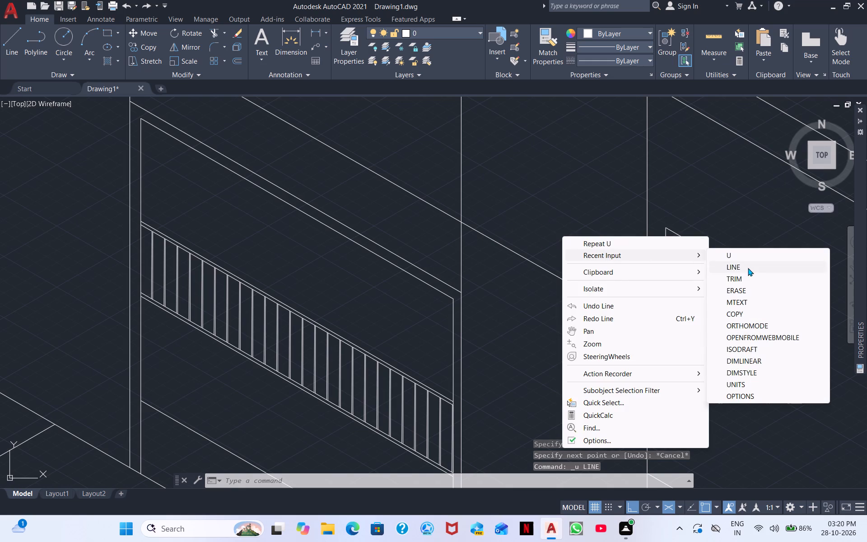
left_click(647, 318)
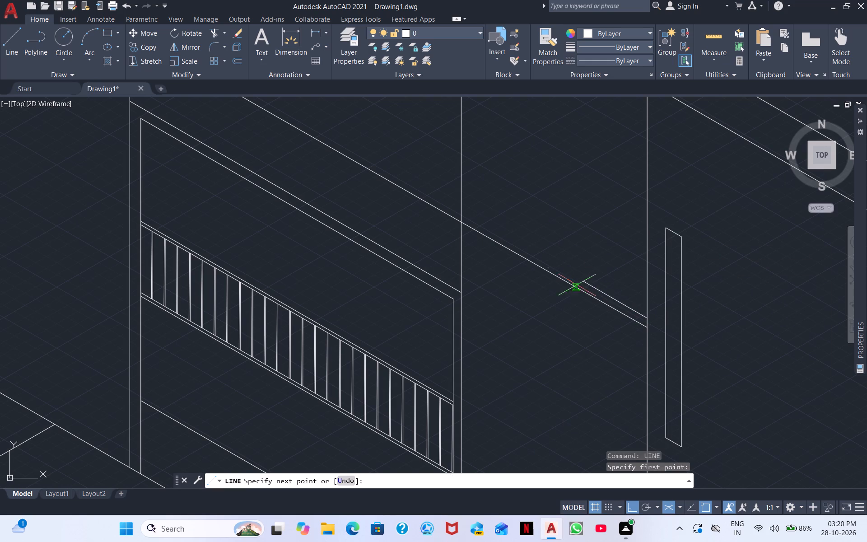
scroll(452, 211, "up", 3)
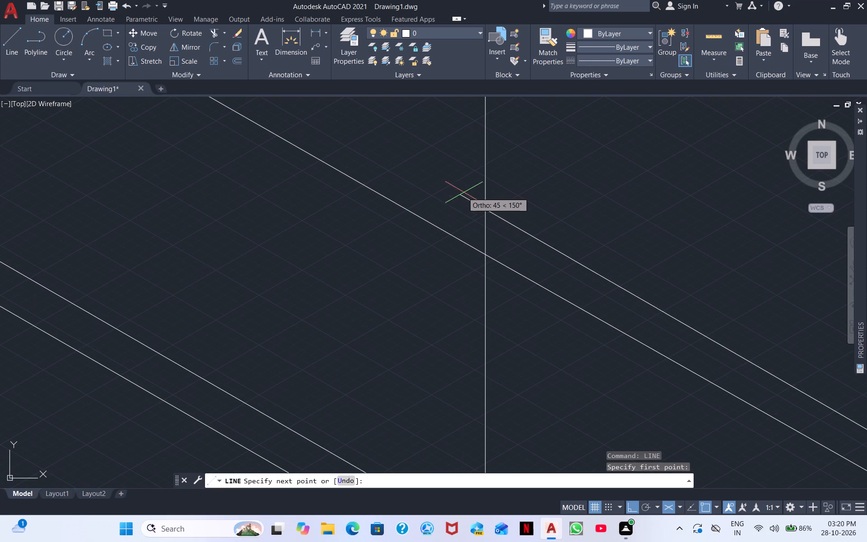
left_click(481, 208)
middle_click_drag(344, 151, 415, 220)
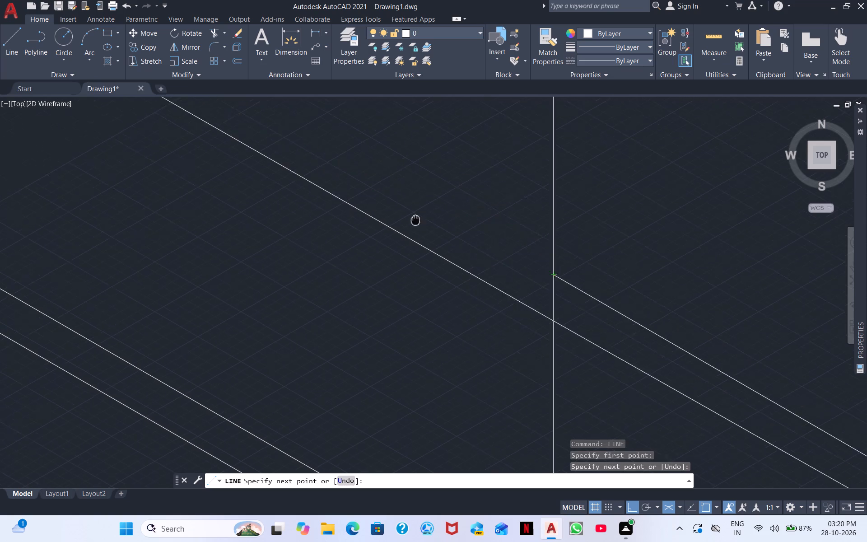
middle_click_drag(415, 220, 786, 385)
scroll(797, 385, "down", 2)
middle_click_drag(513, 150, 866, 355)
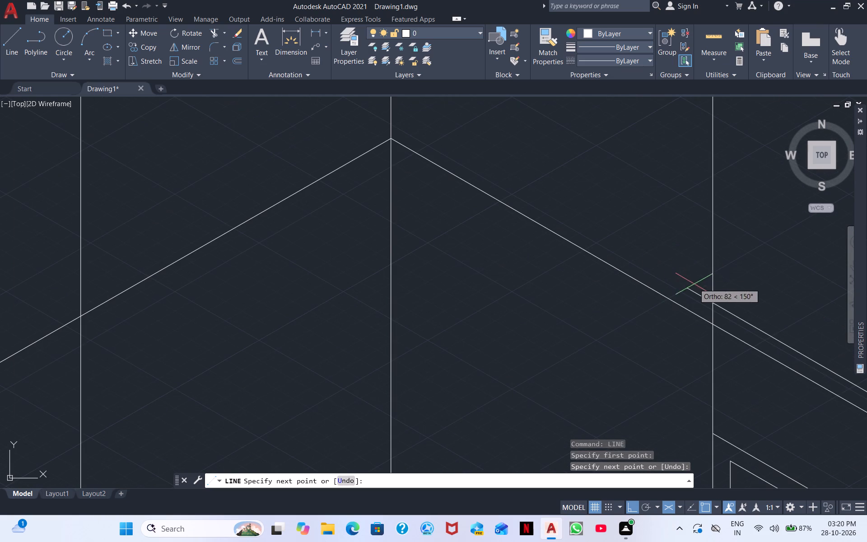
left_click(713, 302)
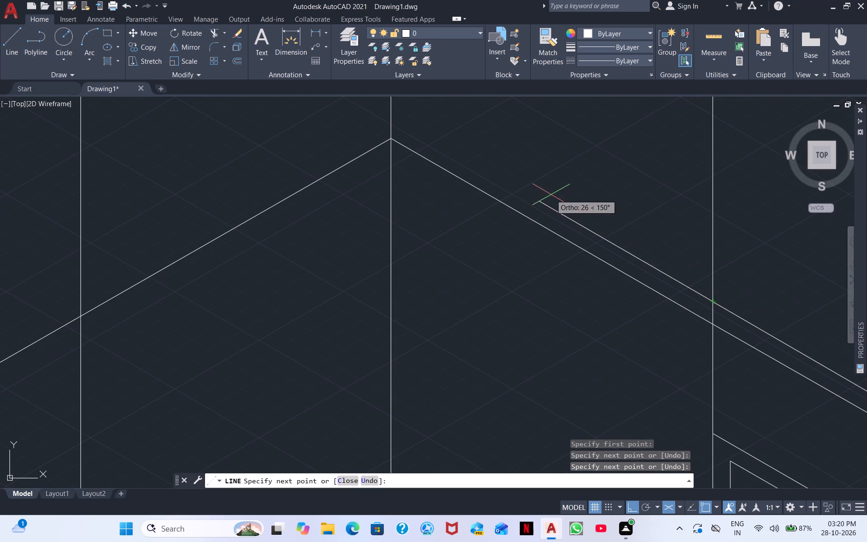
scroll(555, 198, "down", 1)
middle_click_drag(728, 299, 793, 336)
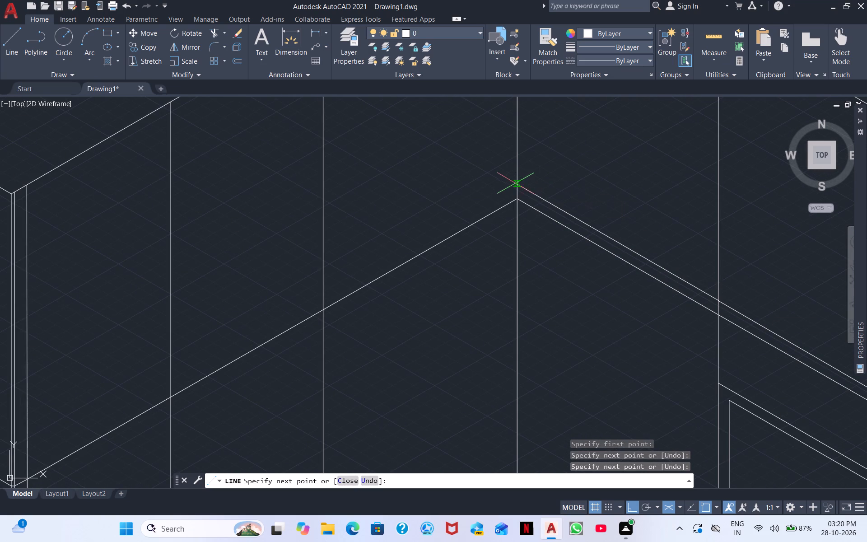
left_click(514, 185)
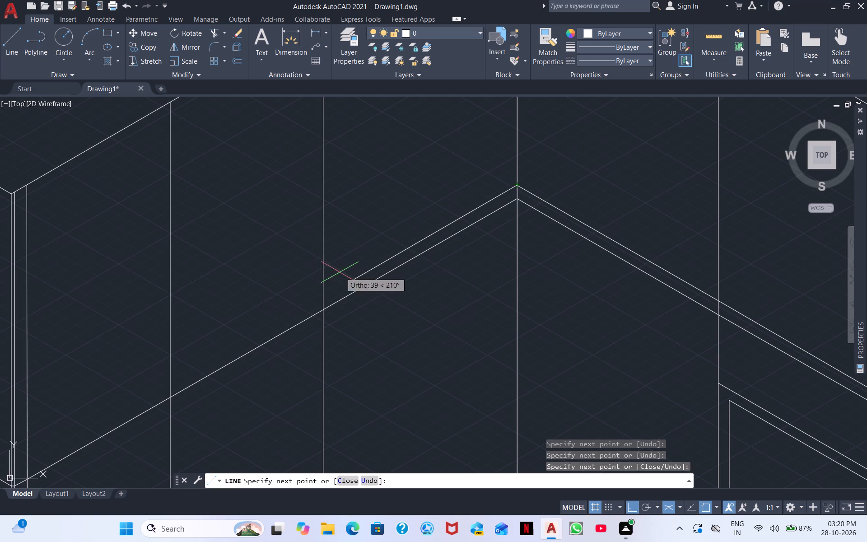
Continue the parallel line from the inner corner along the left wall, ending slightly beyond the first panel edge.
left_click(319, 294)
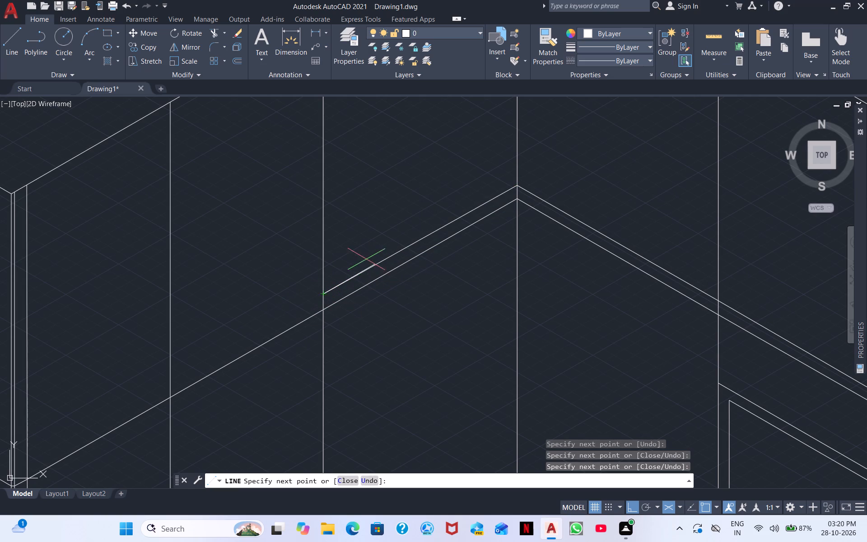
key("ctrl+z")
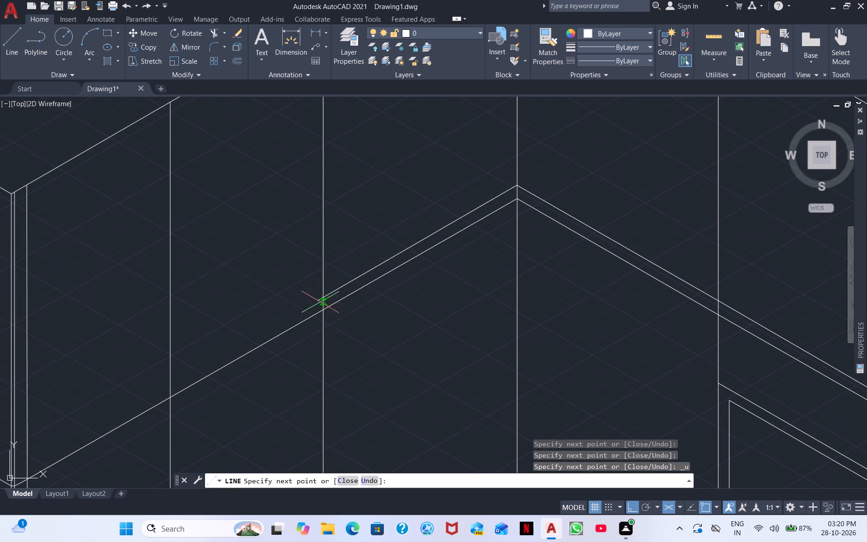
double_click(280, 314)
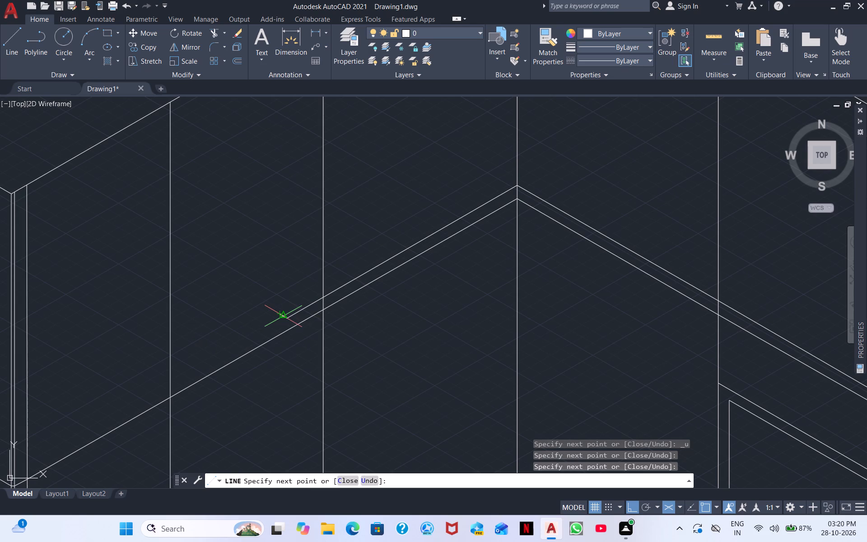
key("Escape")
Erase the stray short segment at the parallel line's loose end on the left wall.
scroll(287, 315, "up", 4)
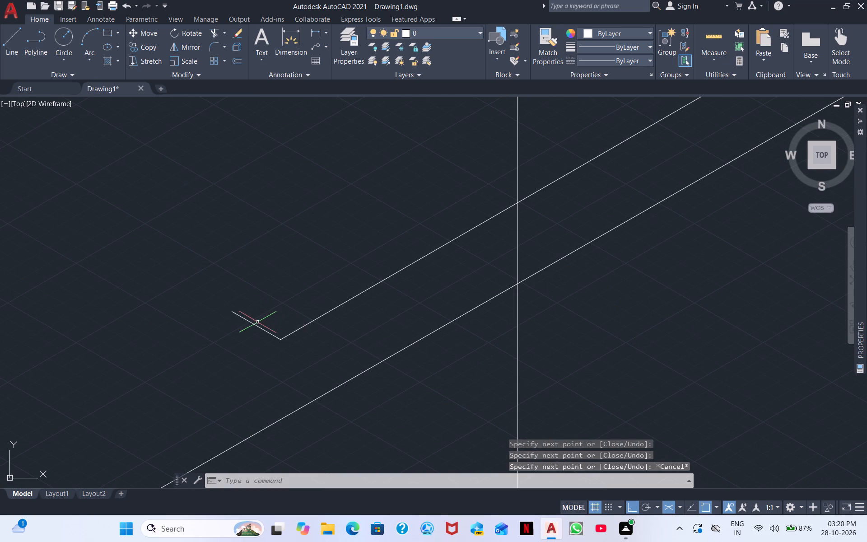
left_click(256, 324)
right_click(278, 289)
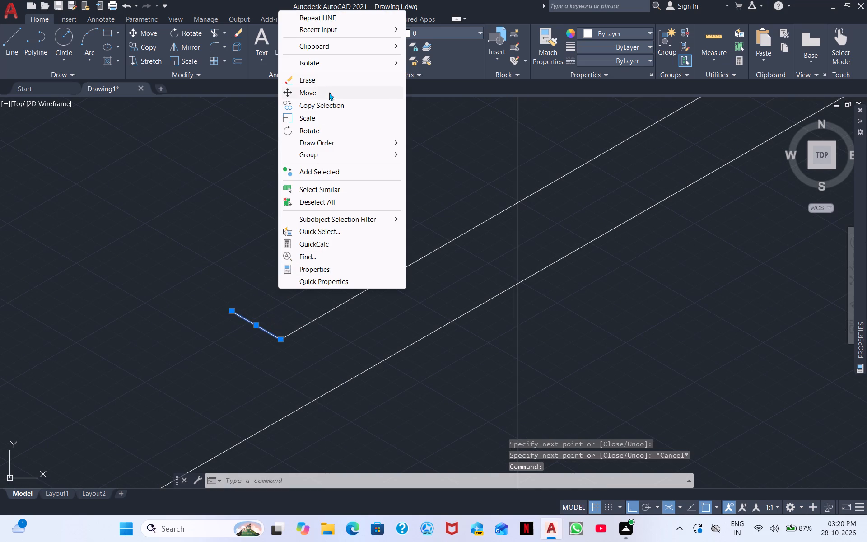
left_click(319, 82)
Continue the parallel line from its loose end across the remaining left wall panels to the near edge of the narrow strip.
right_click(239, 210)
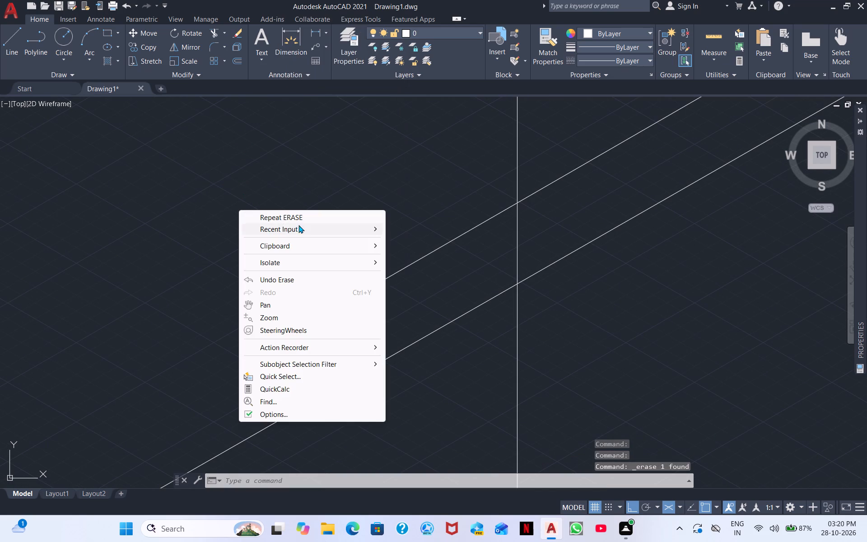
left_click(295, 229)
left_click(411, 241)
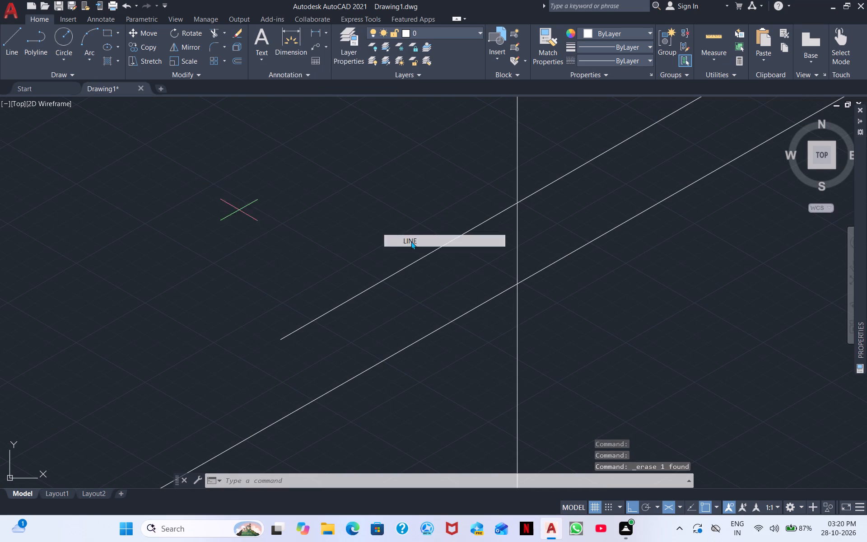
left_click(282, 338)
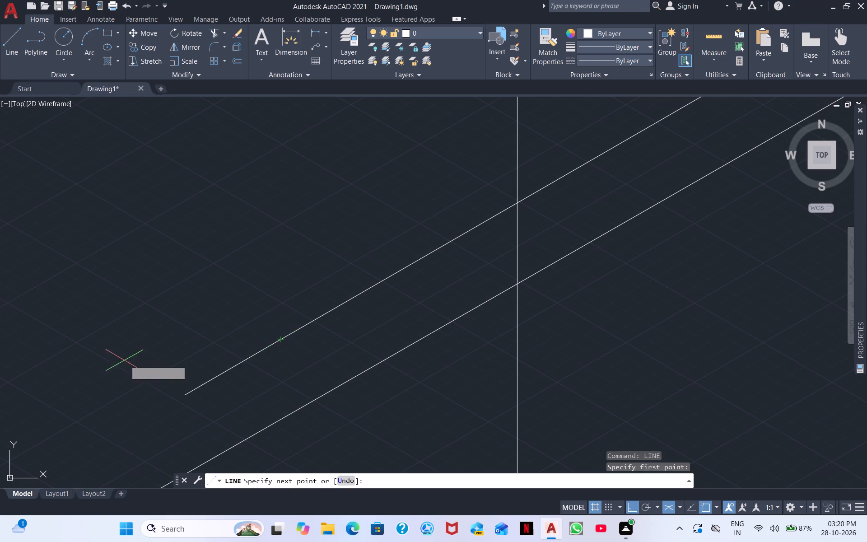
scroll(122, 375, "down", 3)
middle_click_drag(200, 344, 425, 252)
scroll(409, 271, "down", 2)
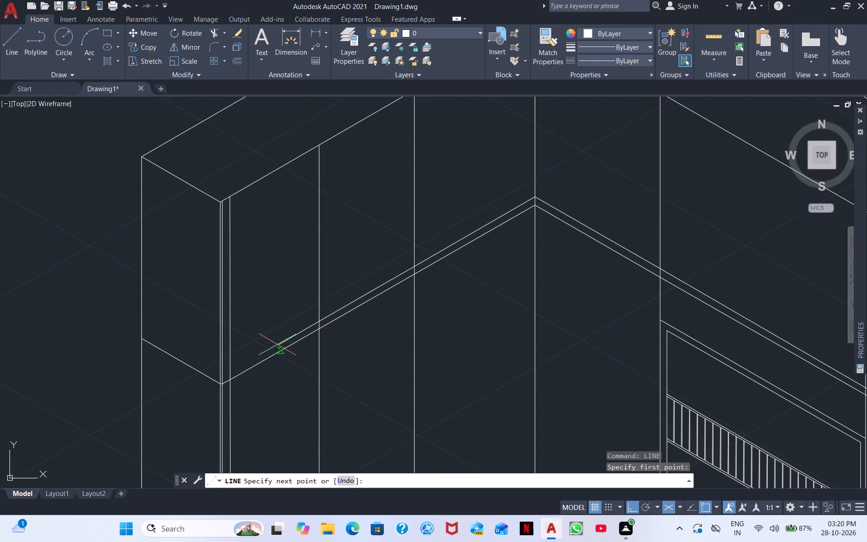
scroll(225, 370, "up", 5)
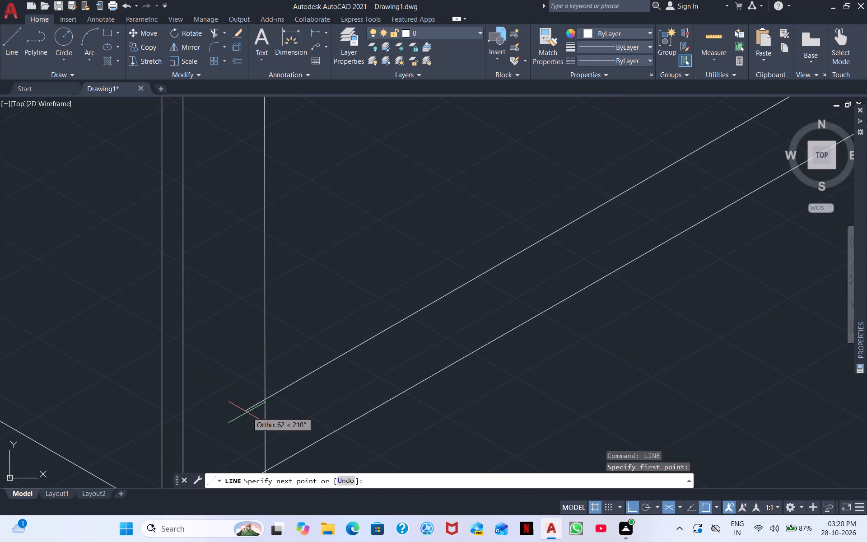
left_click(256, 398)
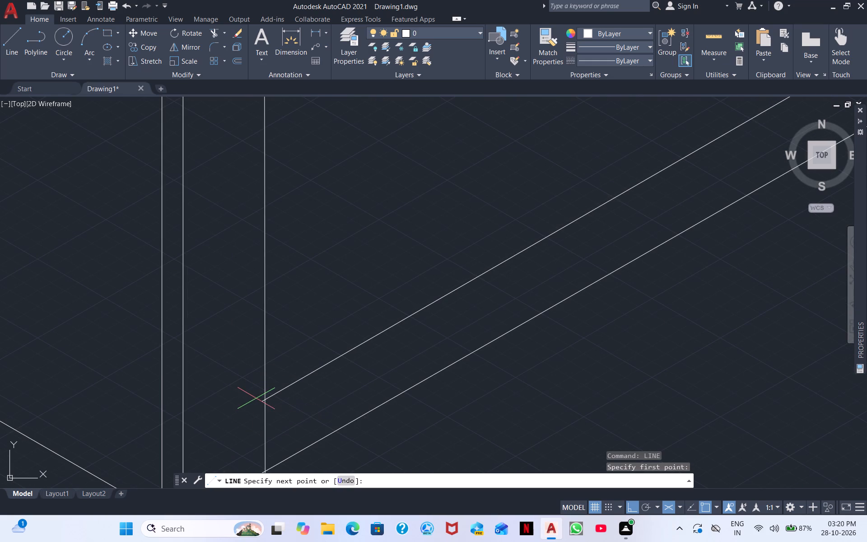
left_click(178, 447)
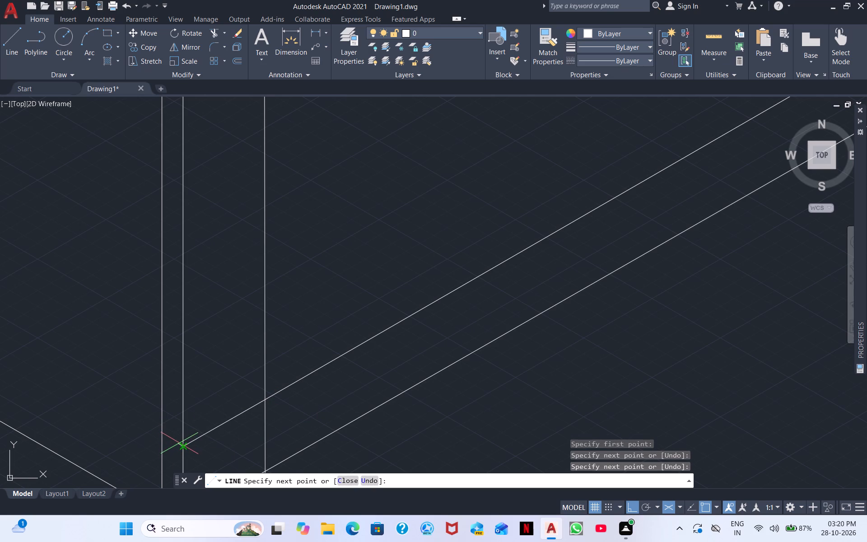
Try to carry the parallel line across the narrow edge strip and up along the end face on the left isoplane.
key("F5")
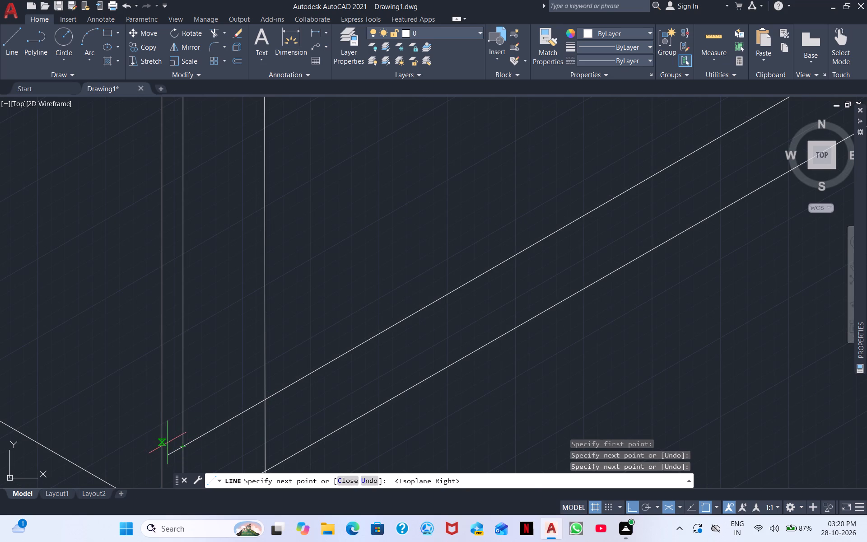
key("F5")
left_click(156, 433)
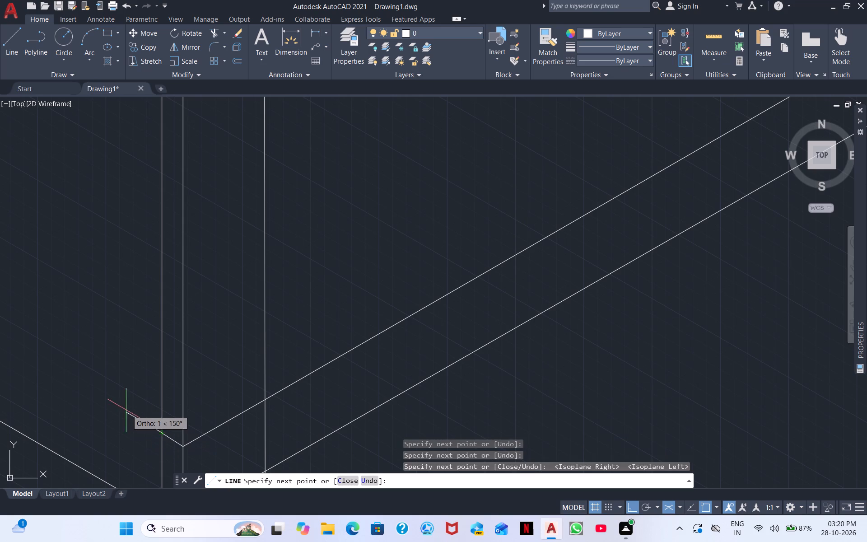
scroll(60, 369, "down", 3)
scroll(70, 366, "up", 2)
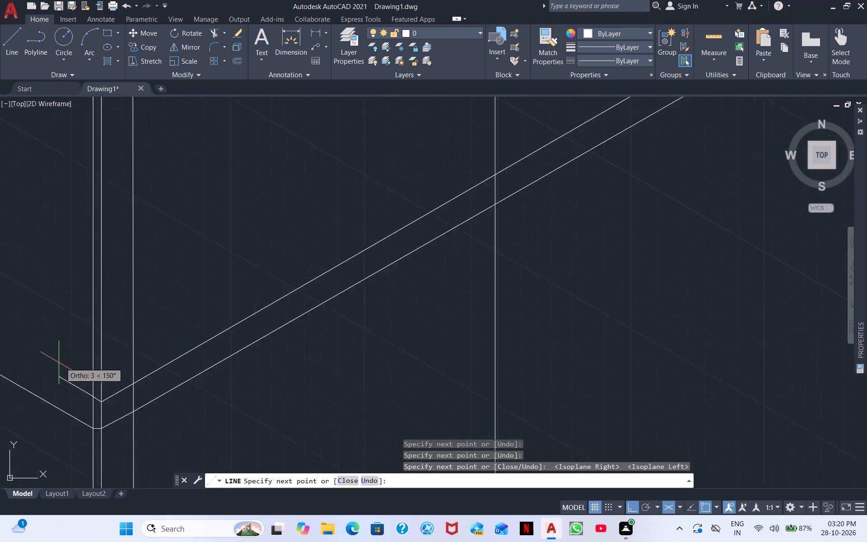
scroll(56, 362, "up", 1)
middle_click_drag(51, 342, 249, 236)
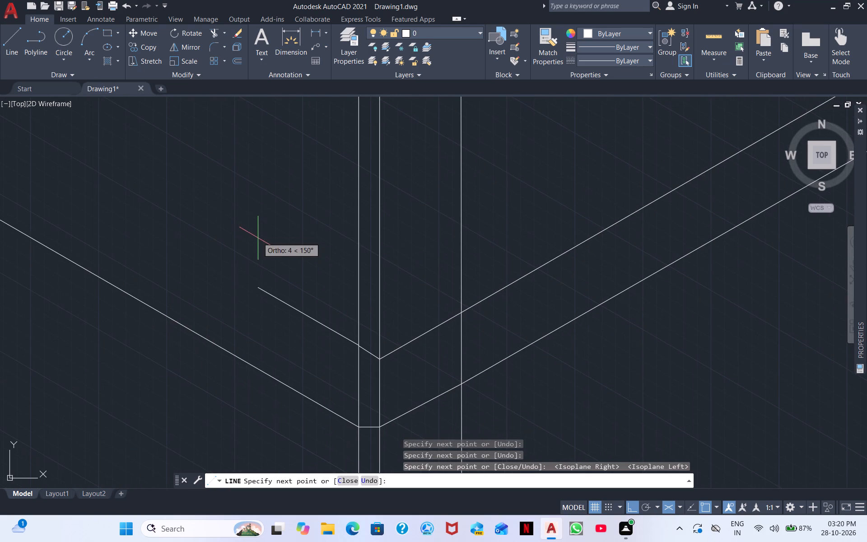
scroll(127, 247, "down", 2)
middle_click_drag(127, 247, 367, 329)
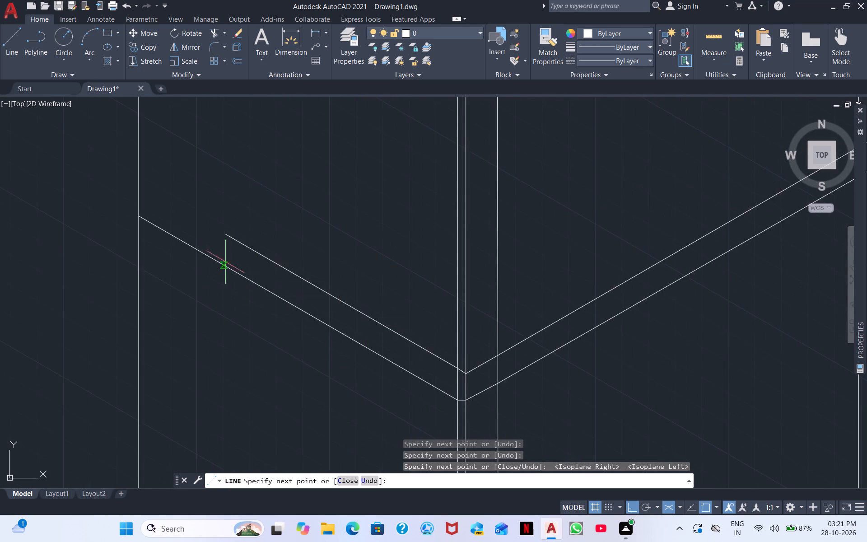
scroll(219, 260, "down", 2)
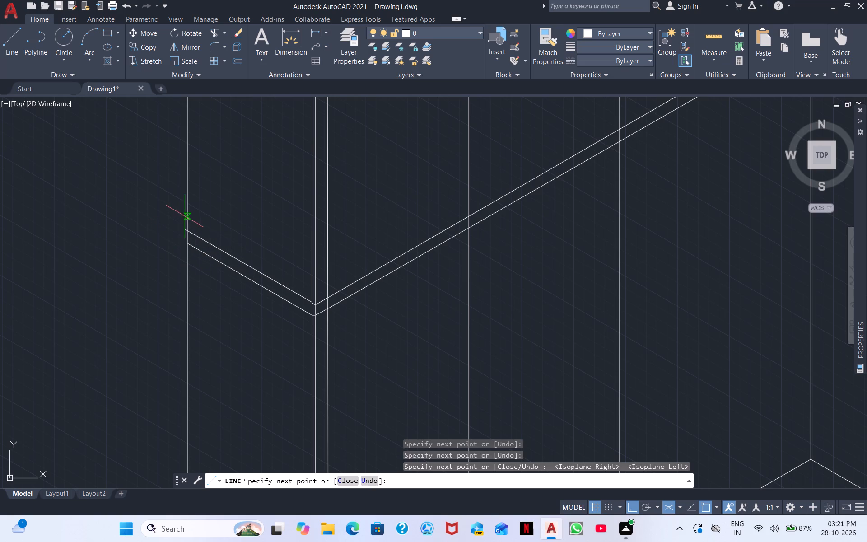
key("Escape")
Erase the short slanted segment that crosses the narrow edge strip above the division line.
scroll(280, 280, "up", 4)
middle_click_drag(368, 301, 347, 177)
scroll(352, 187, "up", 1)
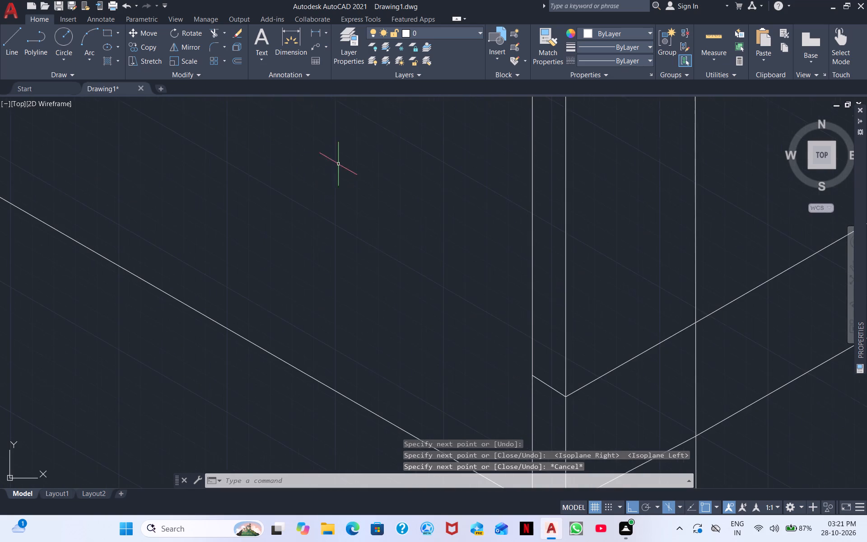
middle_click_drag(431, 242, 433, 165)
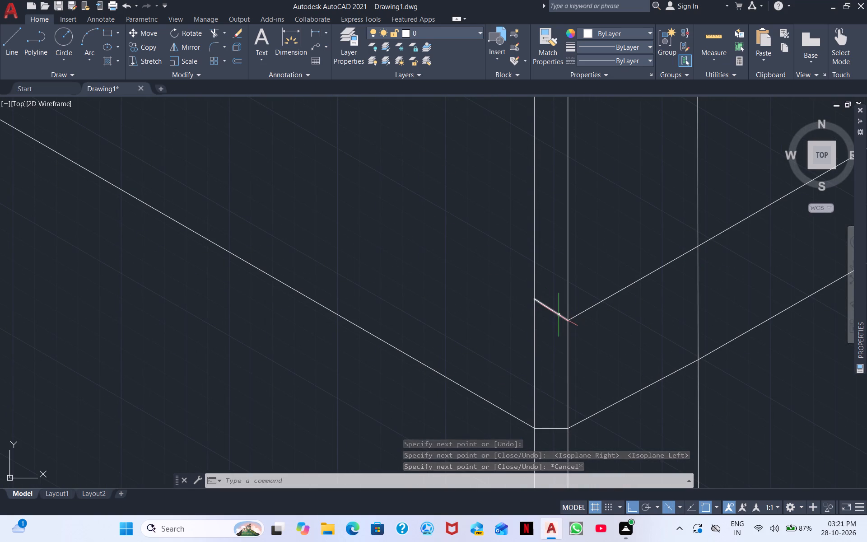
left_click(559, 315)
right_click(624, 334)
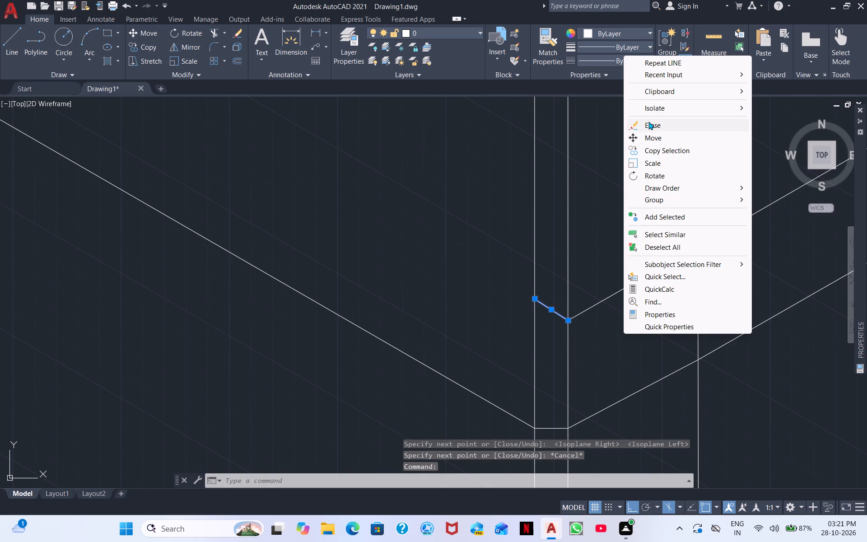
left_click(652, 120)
Draw the parallel line across the narrow edge strip at 210° on the top isoplane, and on at 150° past the end face's outer edge.
left_click(14, 36)
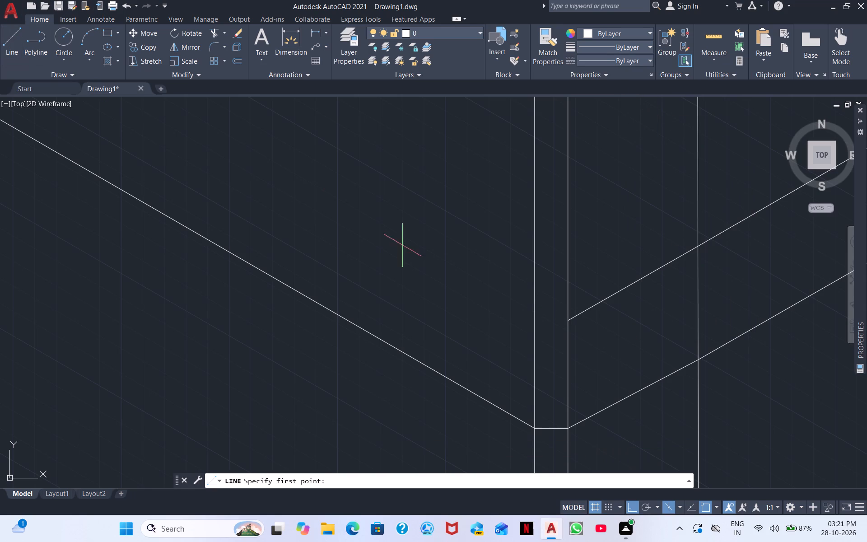
left_click(567, 319)
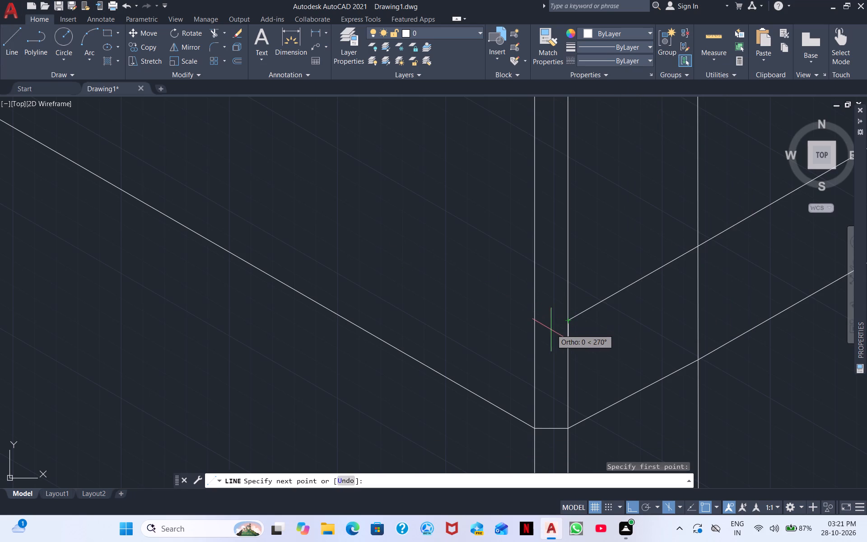
key("F5")
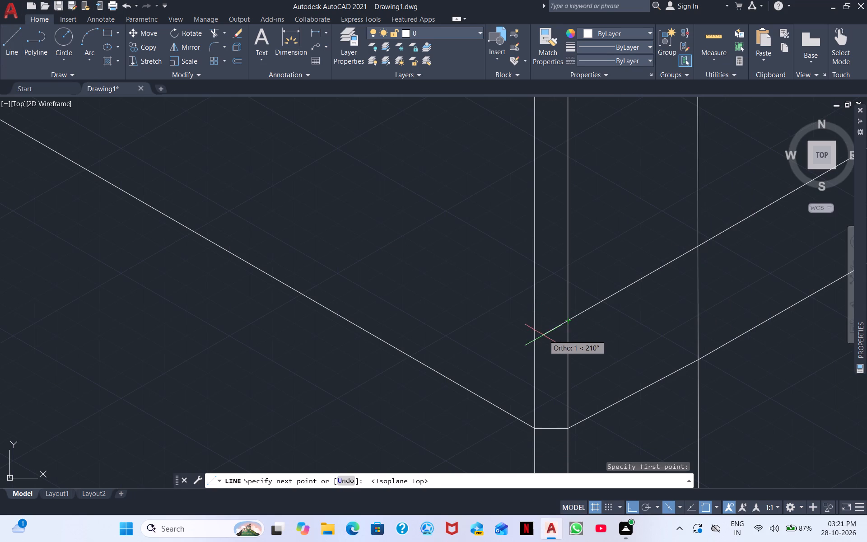
left_click(538, 338)
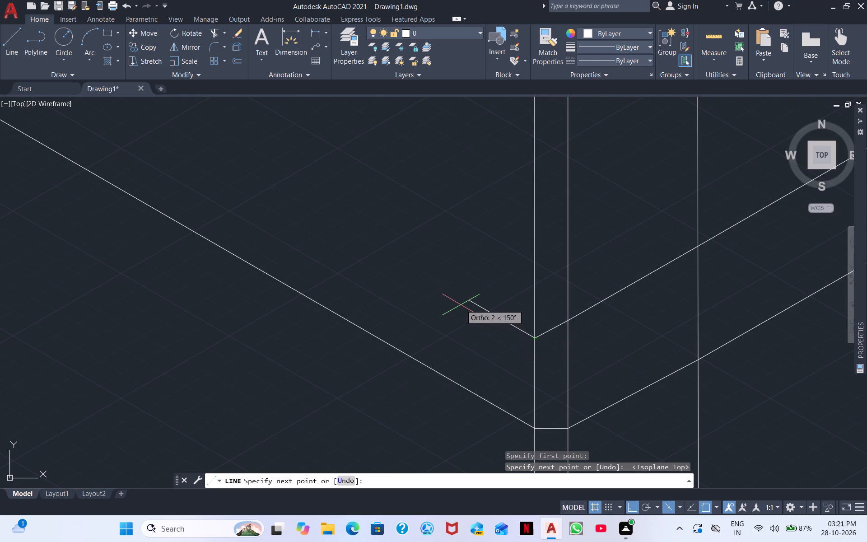
scroll(390, 281, "down", 2)
middle_click_drag(327, 252, 518, 389)
scroll(327, 252, "down", 1)
scroll(458, 338, "down", 1)
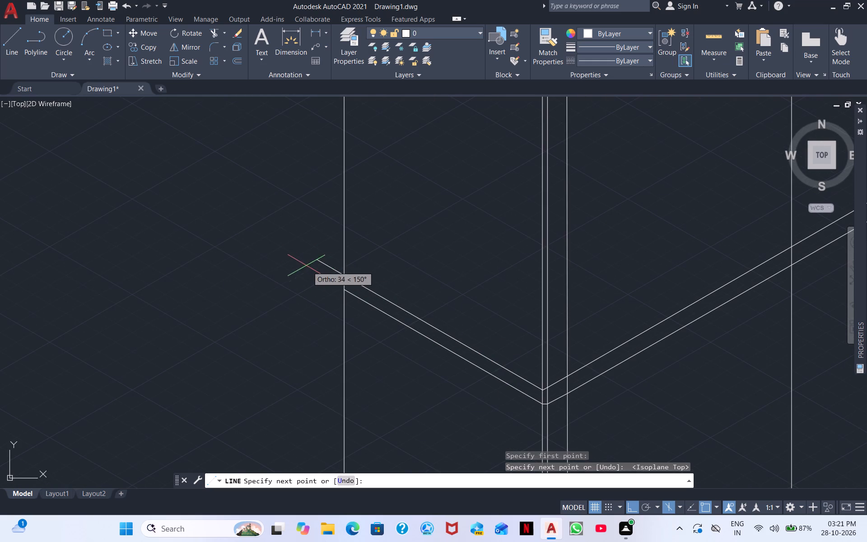
left_click(302, 263)
key("Escape")
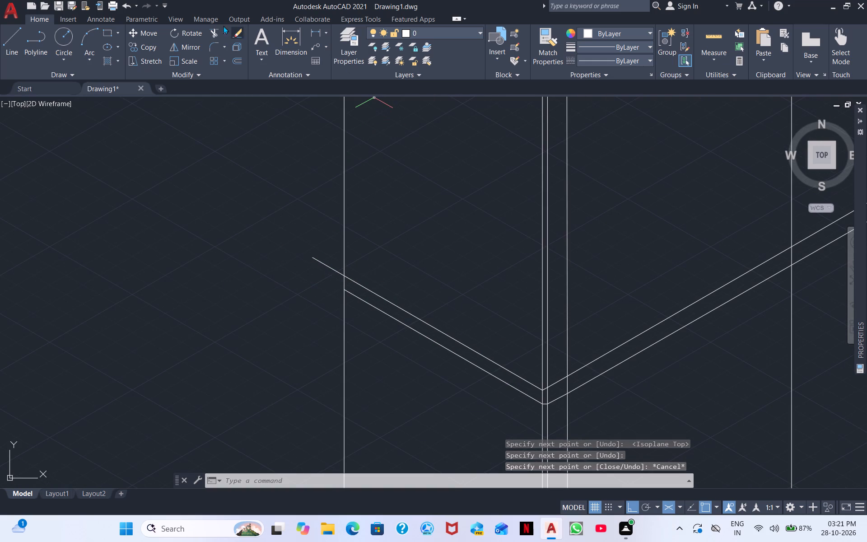
Trim the overhang of the parallel line beyond the end face's outer vertical edge.
left_click(216, 30)
left_click_drag(324, 245, 298, 297)
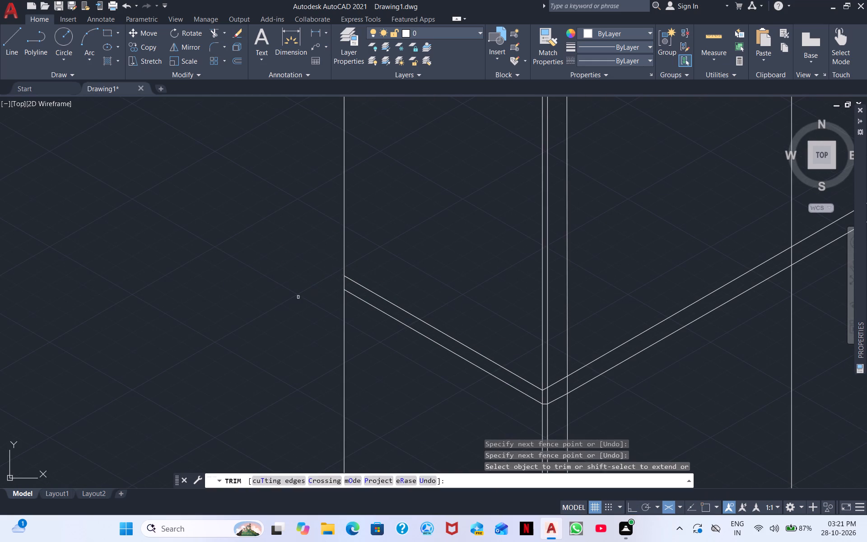
Review the whole kitchen layout, from the wall panels' double division line down to the L-shaped counter and tall block.
scroll(418, 242, "down", 2)
scroll(529, 247, "down", 1)
middle_click_drag(591, 275, 385, 248)
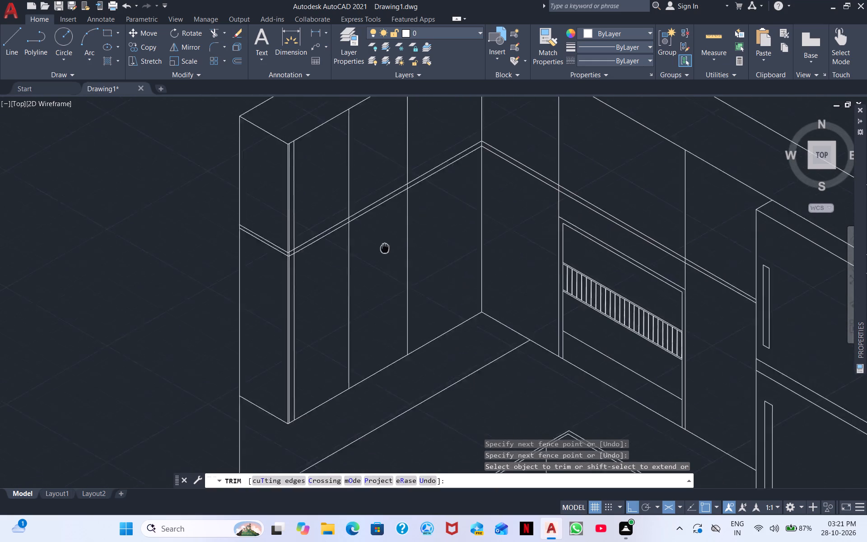
middle_click_drag(385, 248, 322, 229)
scroll(321, 224, "down", 2)
middle_click_drag(388, 226, 375, 175)
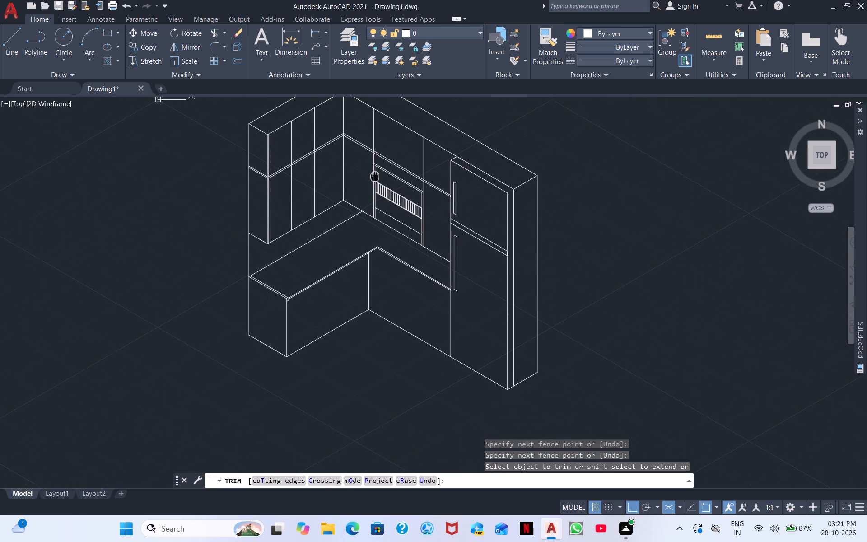
middle_click_drag(375, 175, 374, 173)
scroll(348, 225, "up", 1)
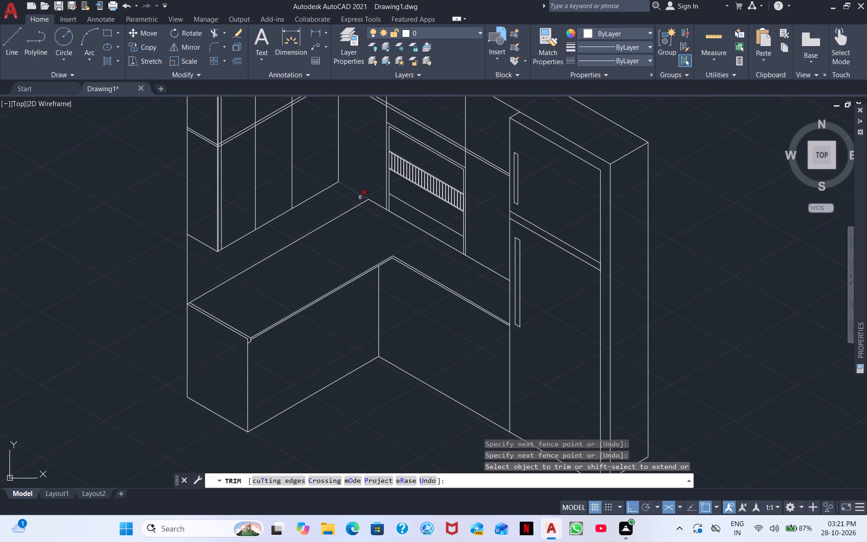
key("Escape")
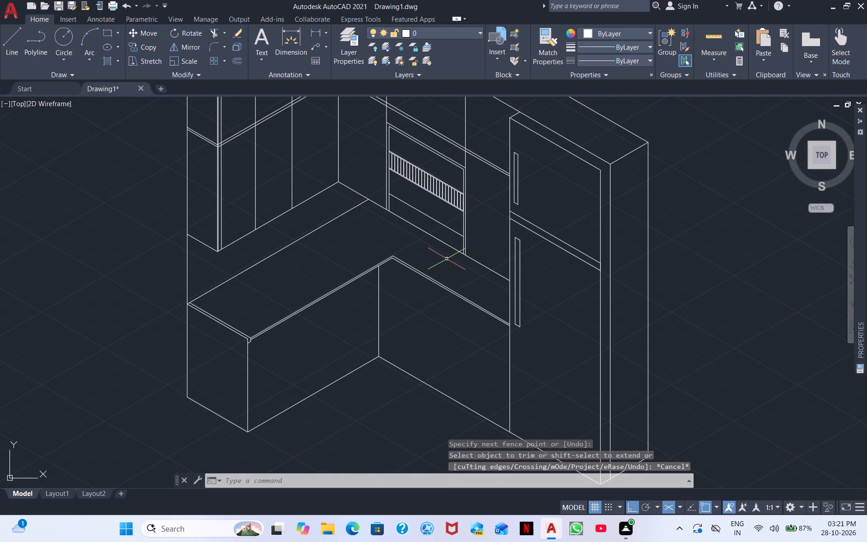
scroll(447, 259, "down", 1)
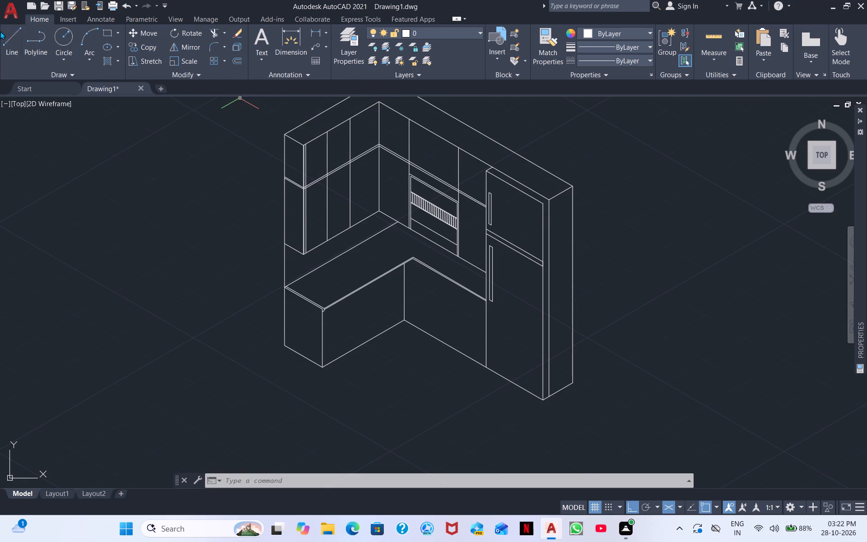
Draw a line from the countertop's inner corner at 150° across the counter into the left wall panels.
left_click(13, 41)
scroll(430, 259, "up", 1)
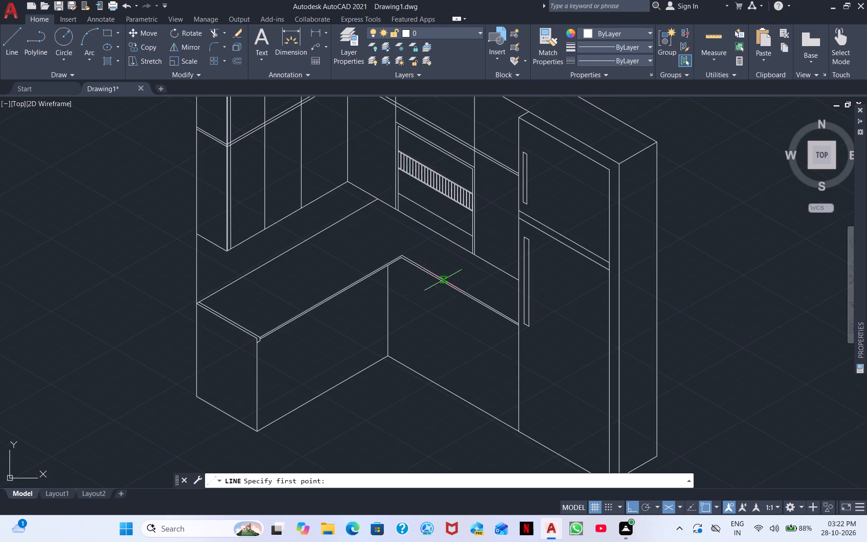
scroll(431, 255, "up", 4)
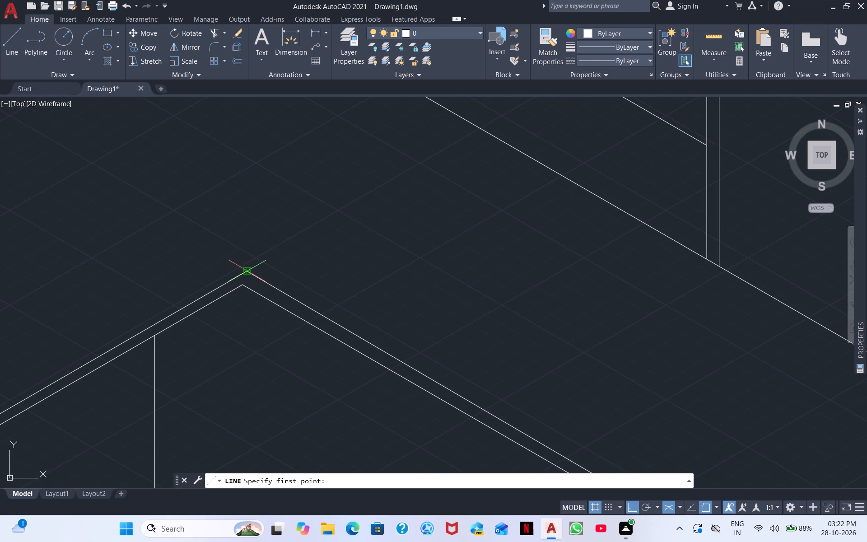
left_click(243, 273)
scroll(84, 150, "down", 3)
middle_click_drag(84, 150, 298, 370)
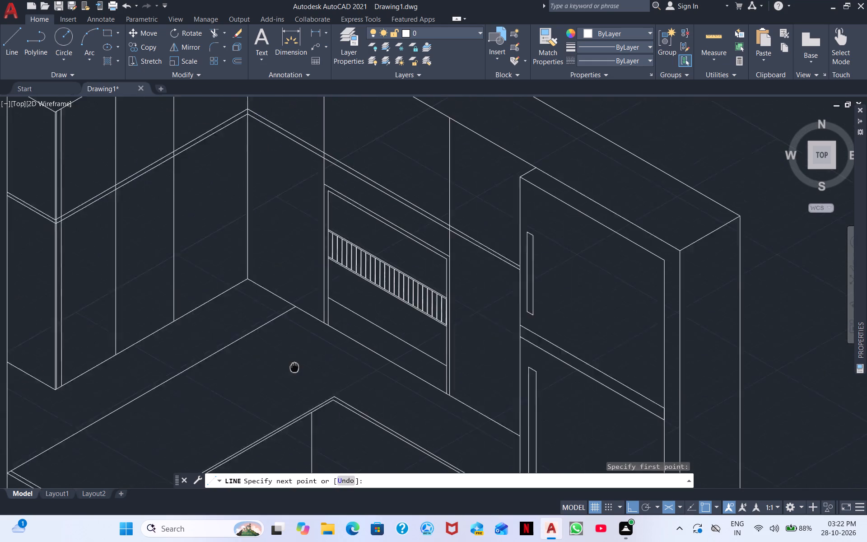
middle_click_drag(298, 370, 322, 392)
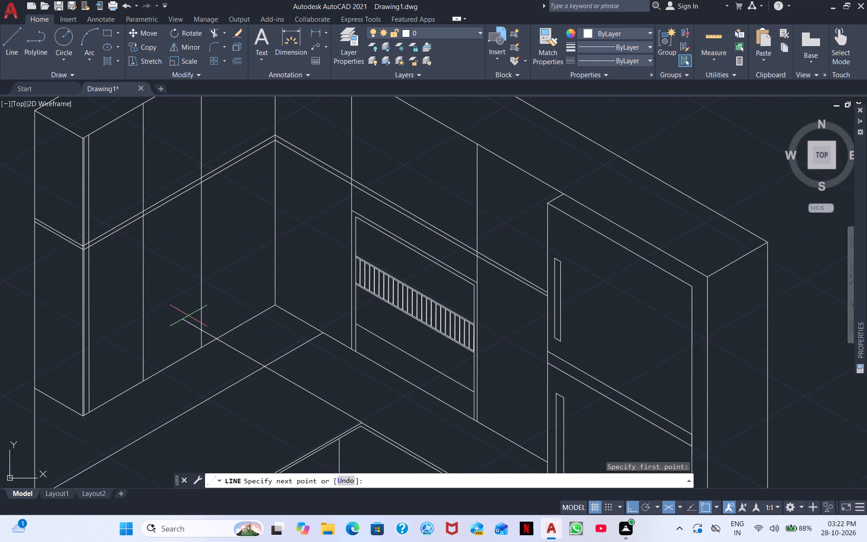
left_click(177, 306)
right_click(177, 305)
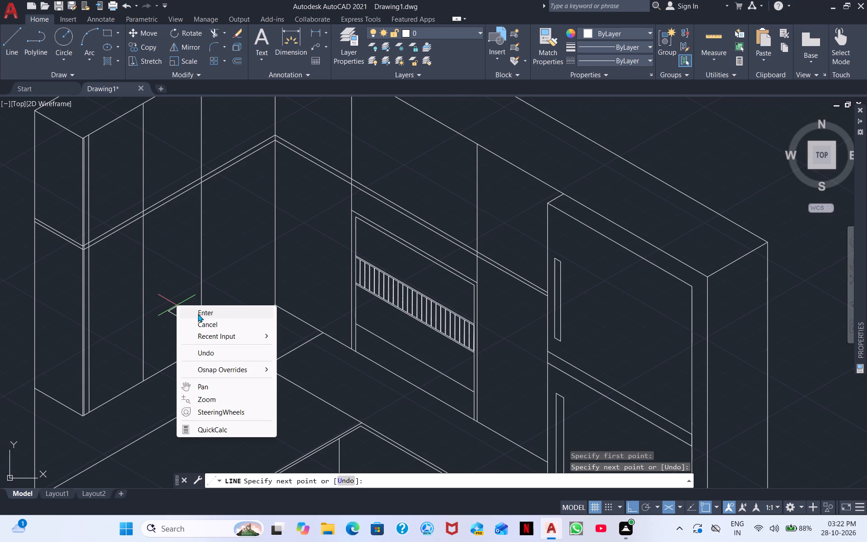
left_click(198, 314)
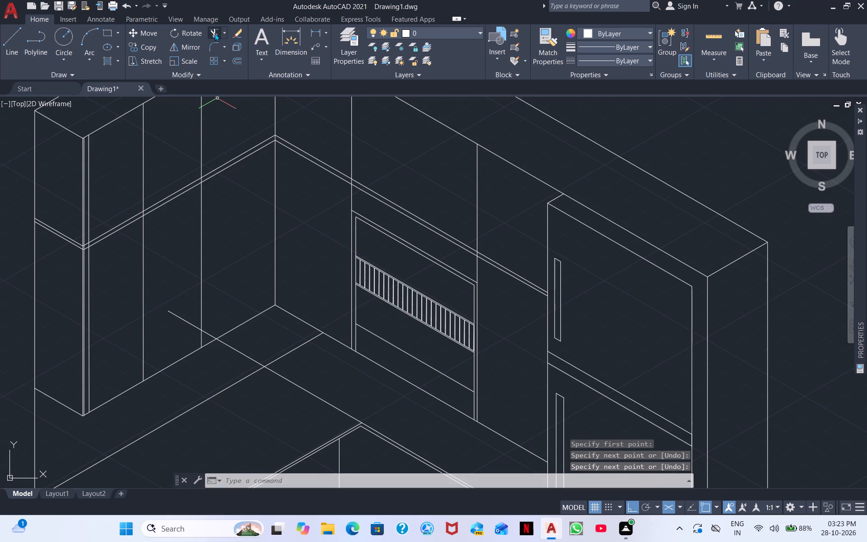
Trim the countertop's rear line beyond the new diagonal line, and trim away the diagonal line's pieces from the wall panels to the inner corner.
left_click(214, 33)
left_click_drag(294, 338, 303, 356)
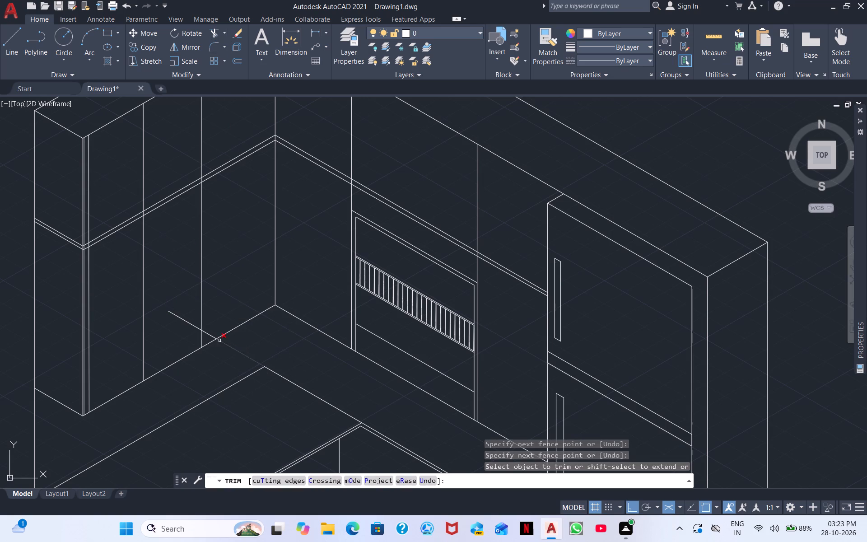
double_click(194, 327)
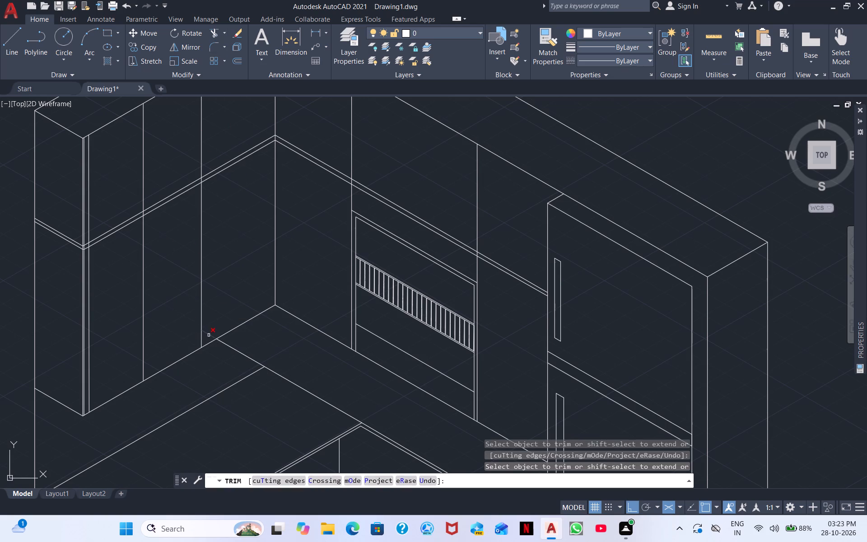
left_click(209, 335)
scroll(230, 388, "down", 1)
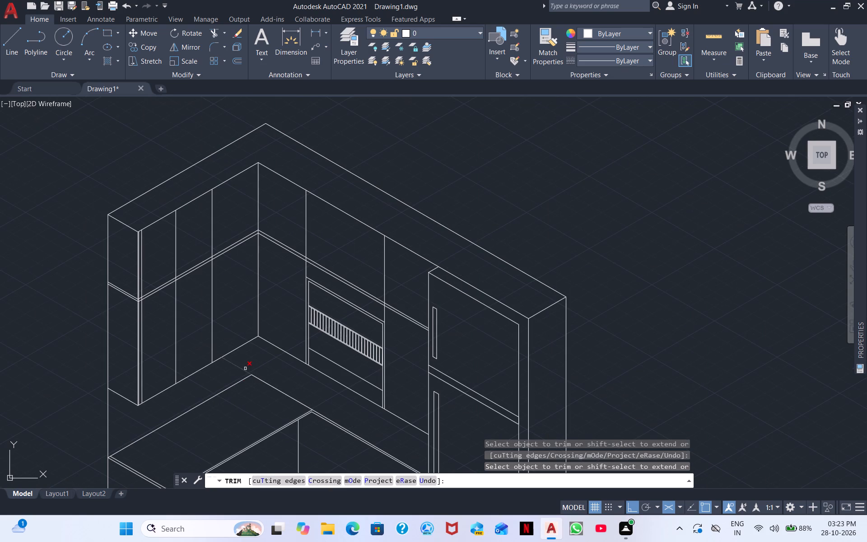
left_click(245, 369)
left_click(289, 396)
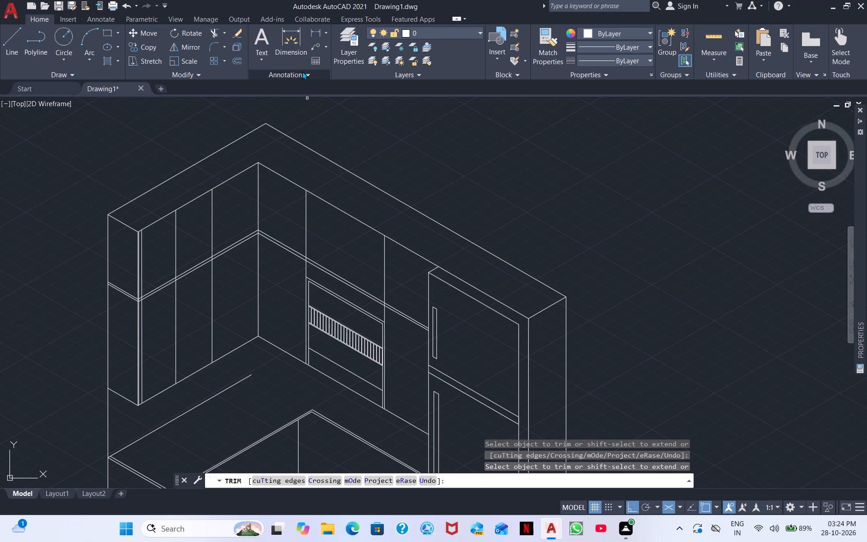
Erase the shortened rear line of the countertop beneath the left wall panels.
scroll(436, 118, "up", 1)
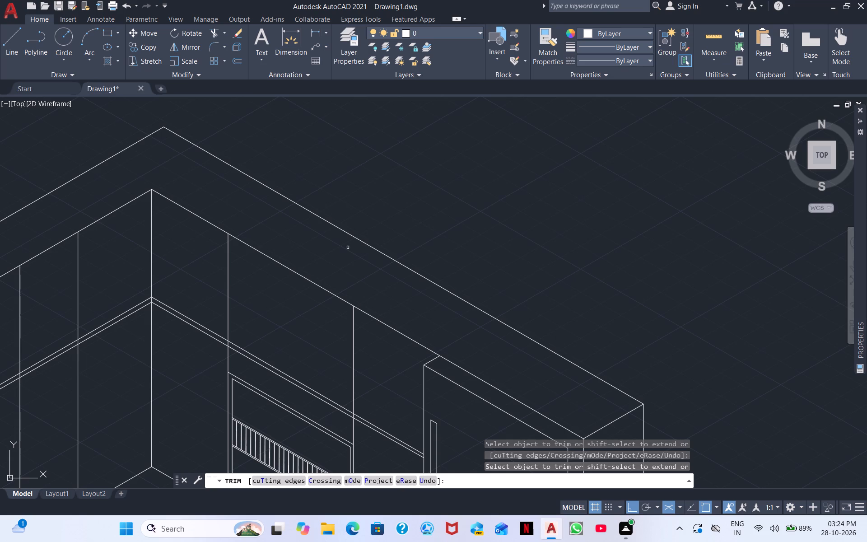
scroll(331, 245, "down", 1)
middle_click_drag(394, 260, 535, 158)
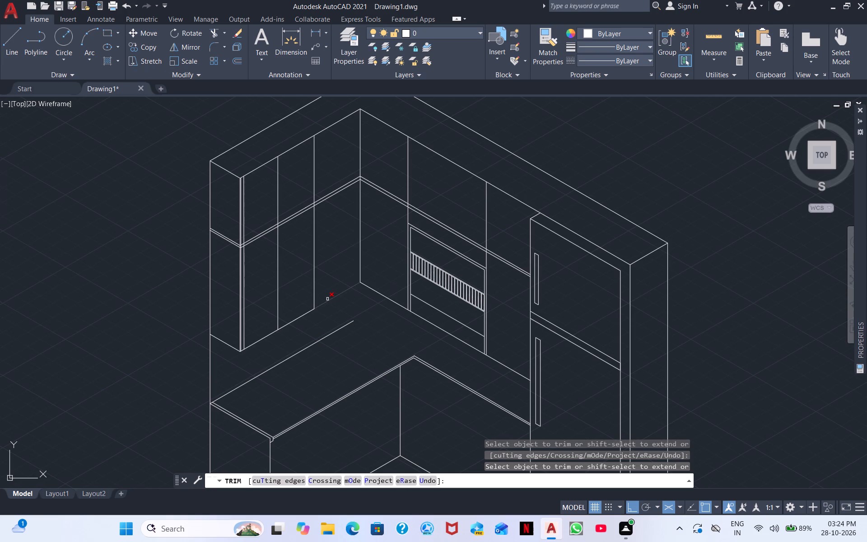
middle_click_drag(331, 328, 334, 288)
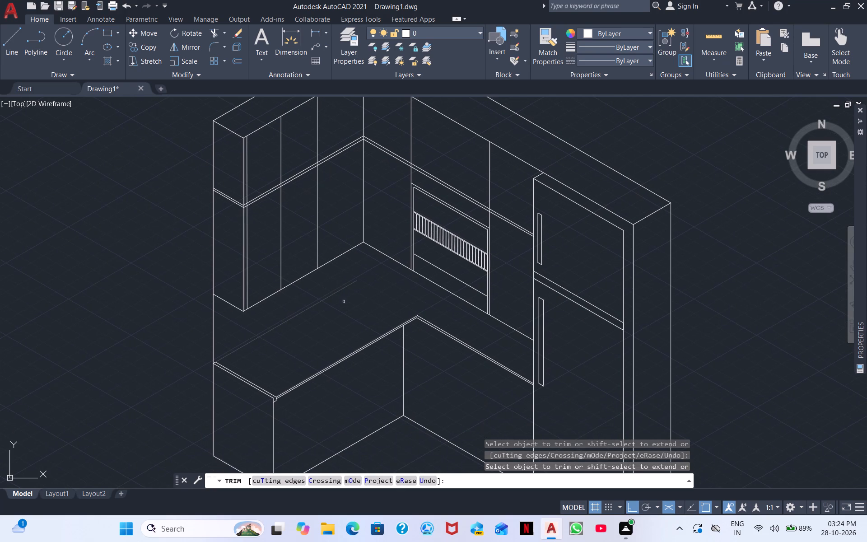
scroll(346, 306, "down", 1)
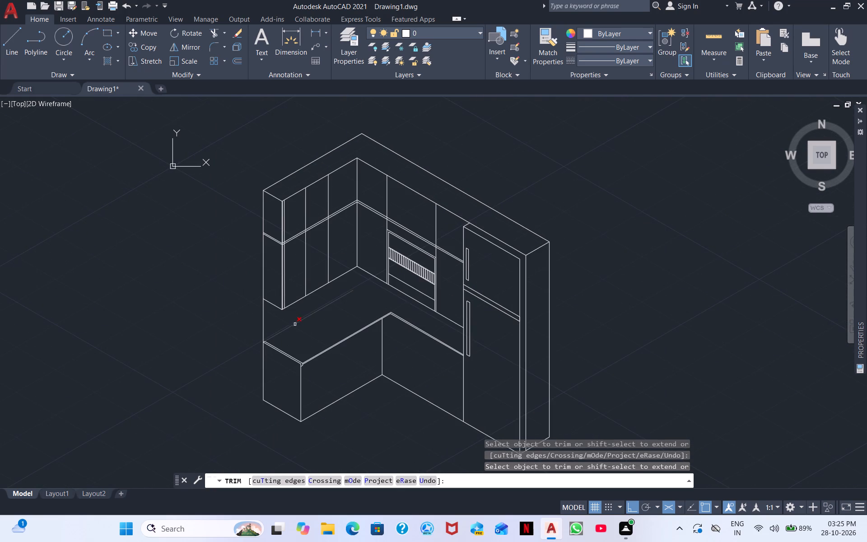
scroll(294, 323, "up", 3)
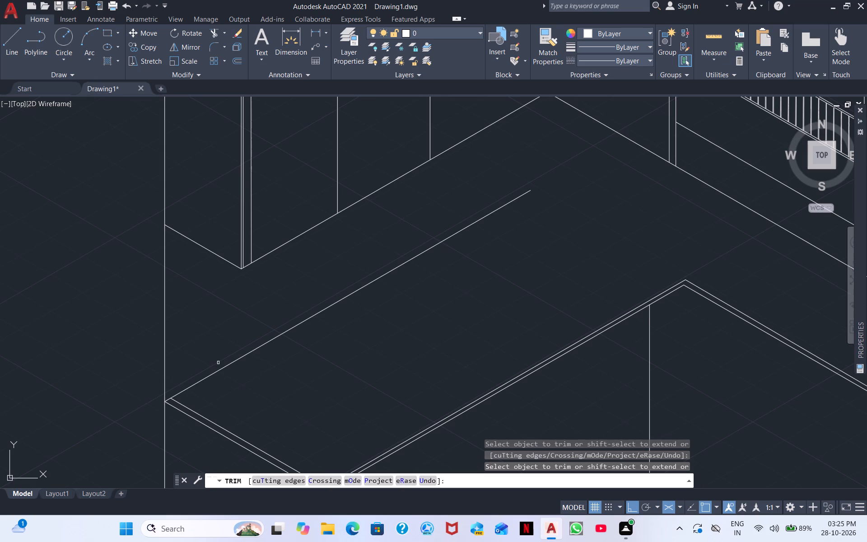
left_click(11, 49)
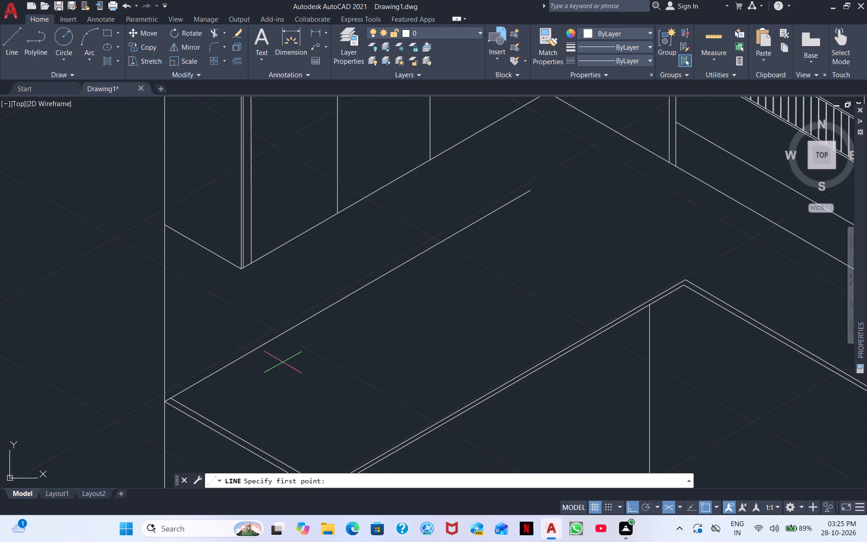
key("Escape")
left_click_drag(303, 364, 284, 338)
left_click(254, 309)
right_click(333, 321)
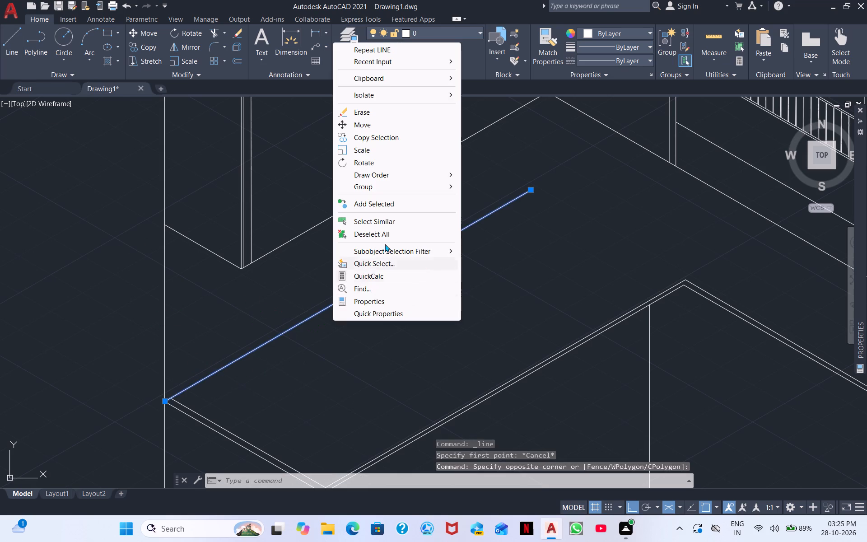
left_click(393, 112)
scroll(520, 282, "down", 2)
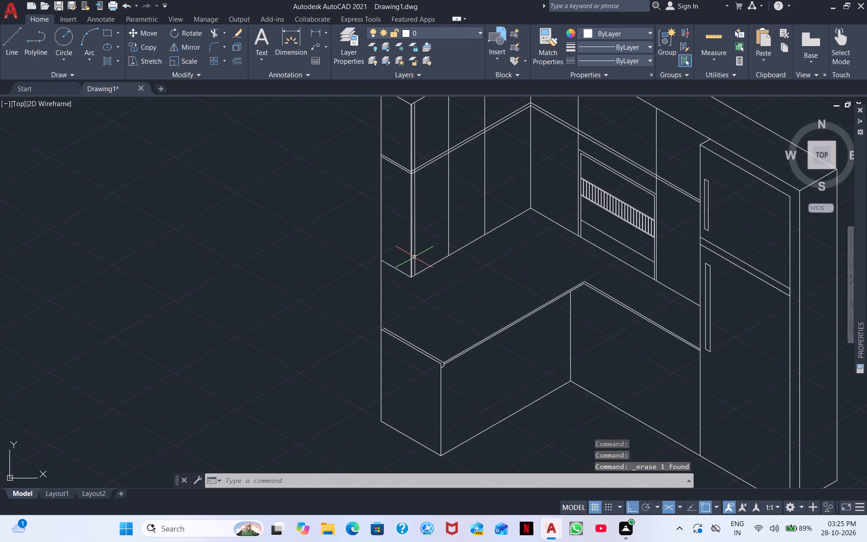
Redraw the countertop's rear line at 30° from the counter's outer end corner up to the lower edge of the barred panel's wall.
left_click(12, 49)
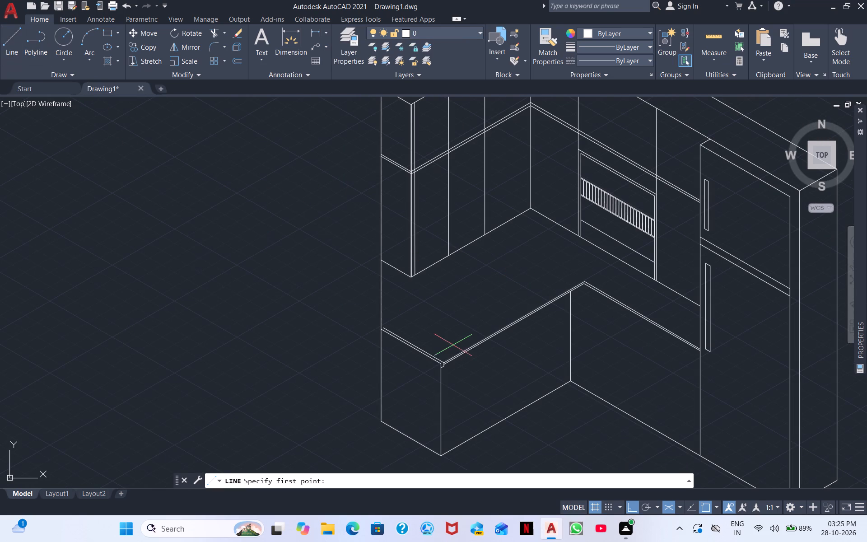
scroll(453, 345, "up", 2)
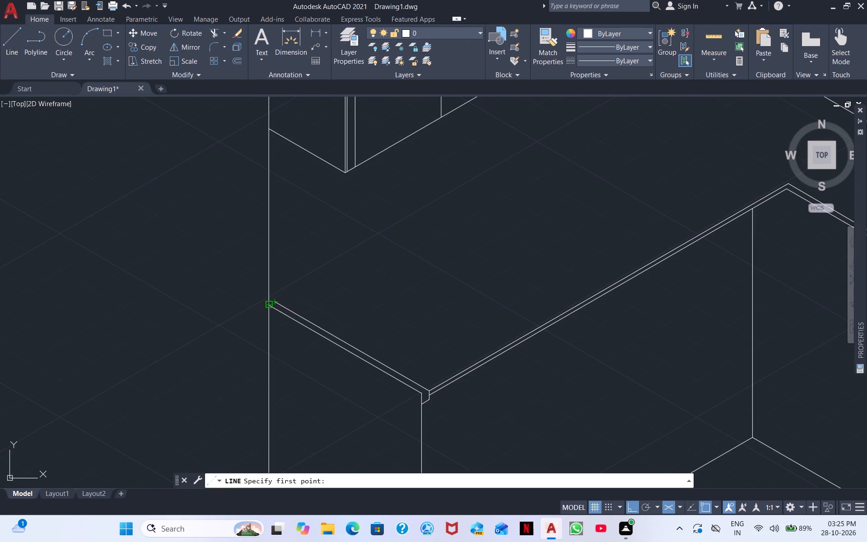
left_click(268, 303)
middle_click_drag(542, 194, 284, 440)
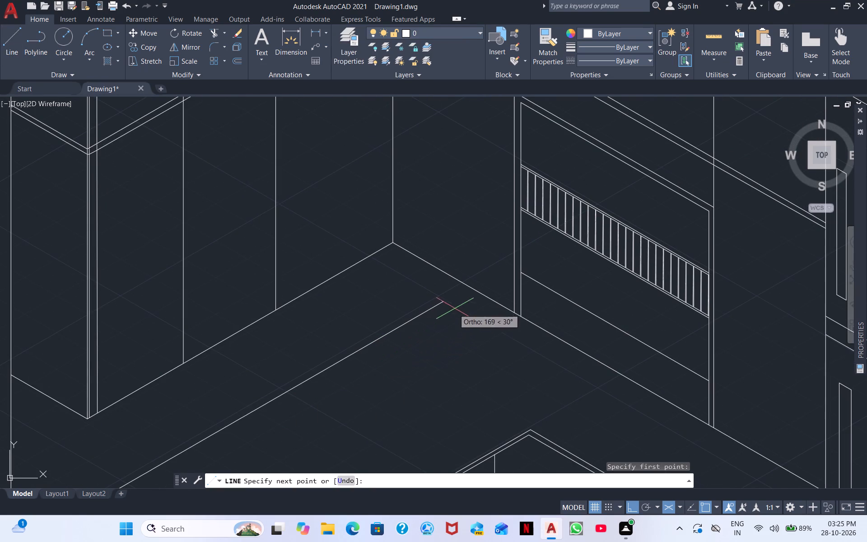
left_click(492, 283)
key("Escape")
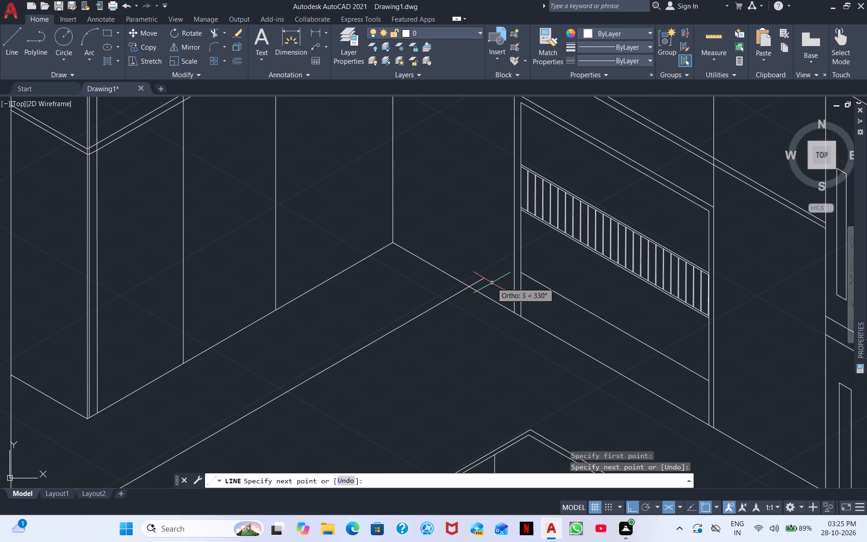
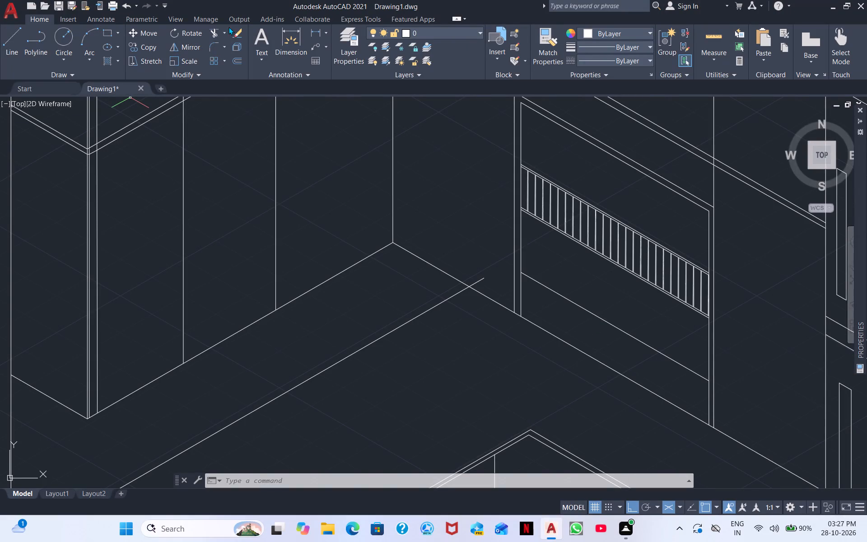
Trim the countertop's redrawn rear line where it overshoots the lower edge of the barred panel's wall.
left_click(215, 34)
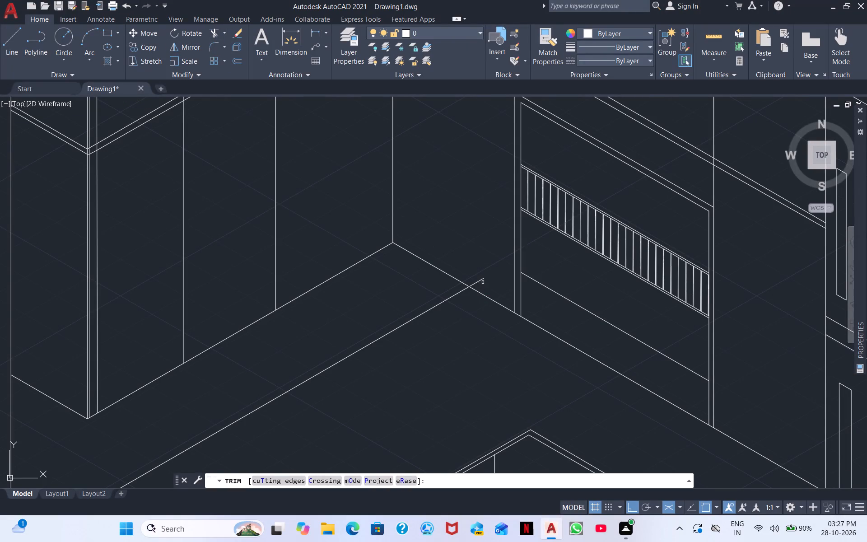
left_click(483, 280)
scroll(527, 355, "down", 2)
middle_click_drag(576, 380, 405, 210)
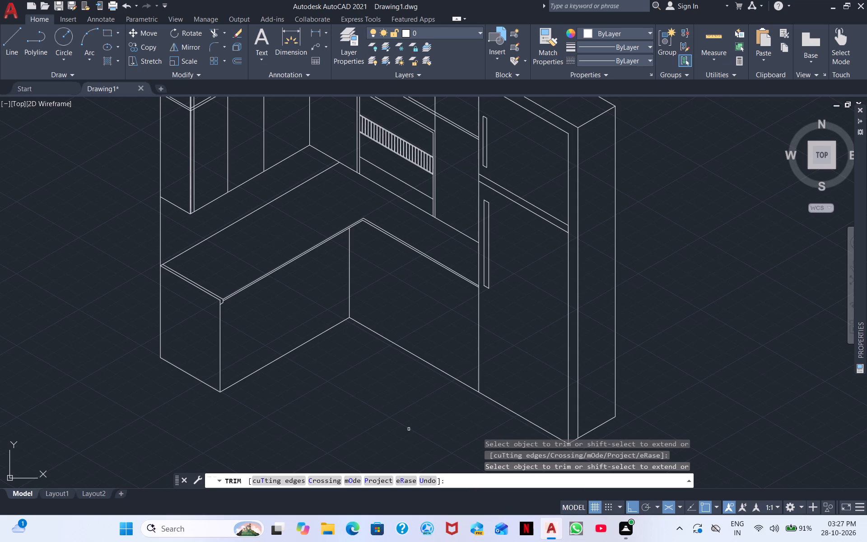
right_click(364, 414)
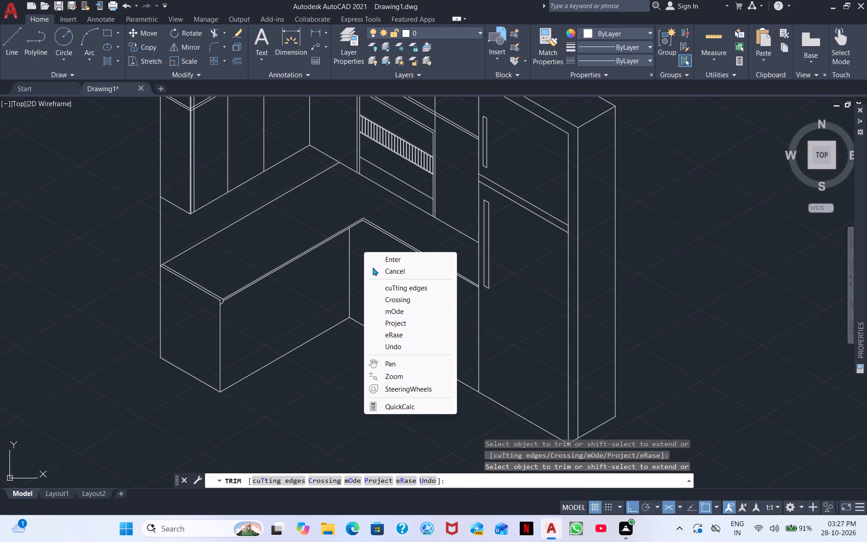
left_click(398, 254)
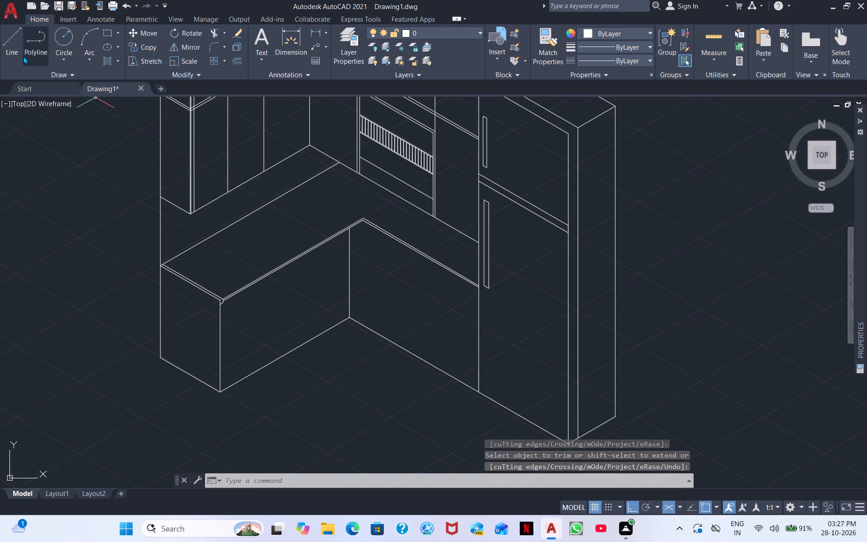
Draw a vertical line from the lower edge of the countertop's inner corner down past the counter's base line.
left_click(13, 47)
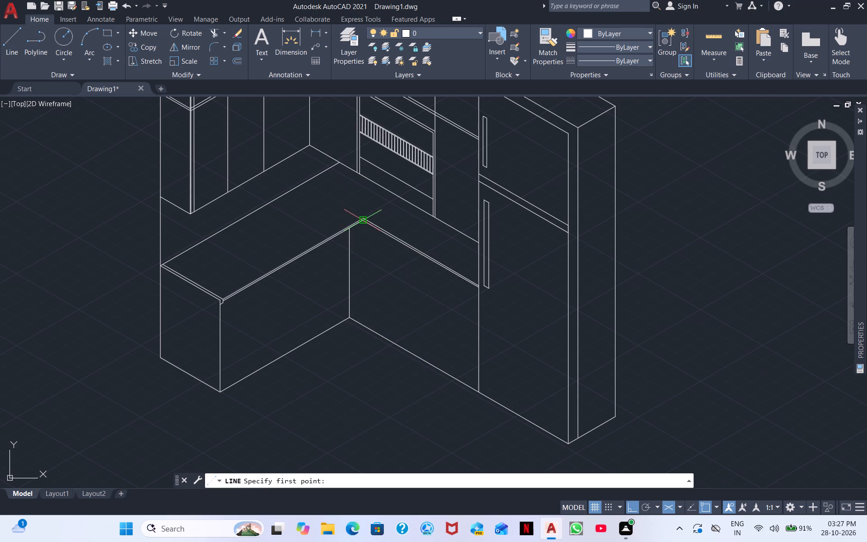
scroll(364, 223, "up", 3)
left_click_drag(352, 211, 350, 216)
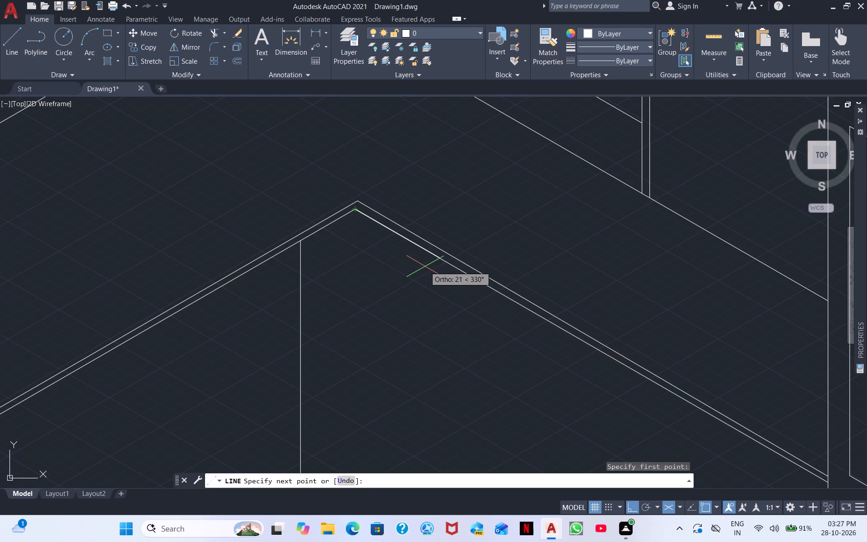
key("F5")
middle_click_drag(402, 357, 370, 249)
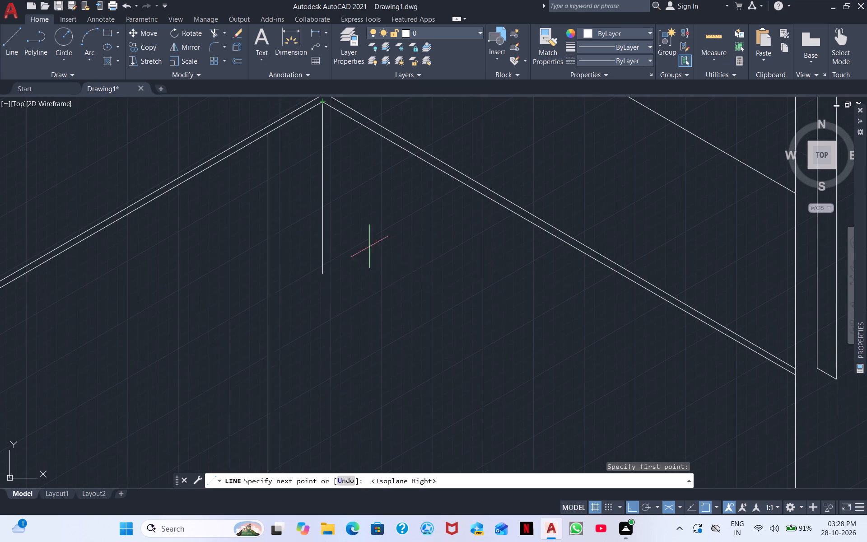
middle_click_drag(361, 363, 335, 213)
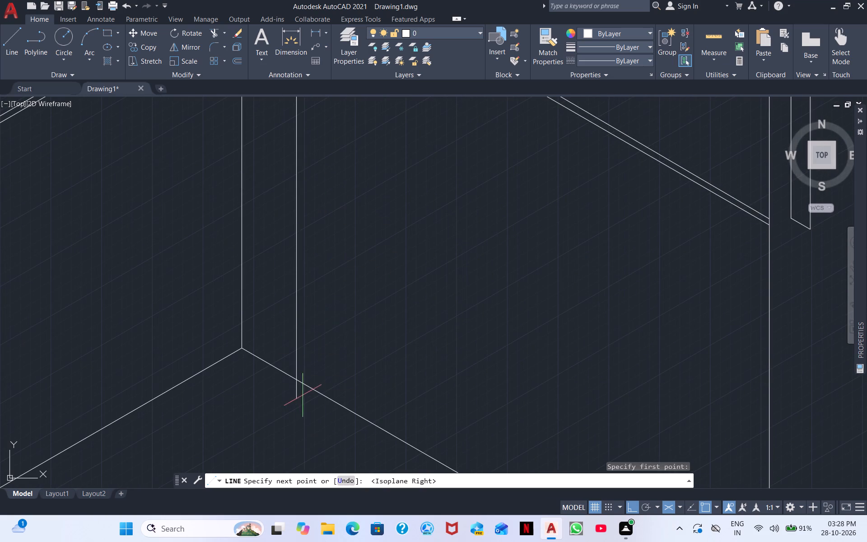
left_click(301, 402)
key("Escape")
Draw a vertical line from the countertop's lower edge, about a quarter of the way toward the tall block, down past the base line.
right_click(433, 214)
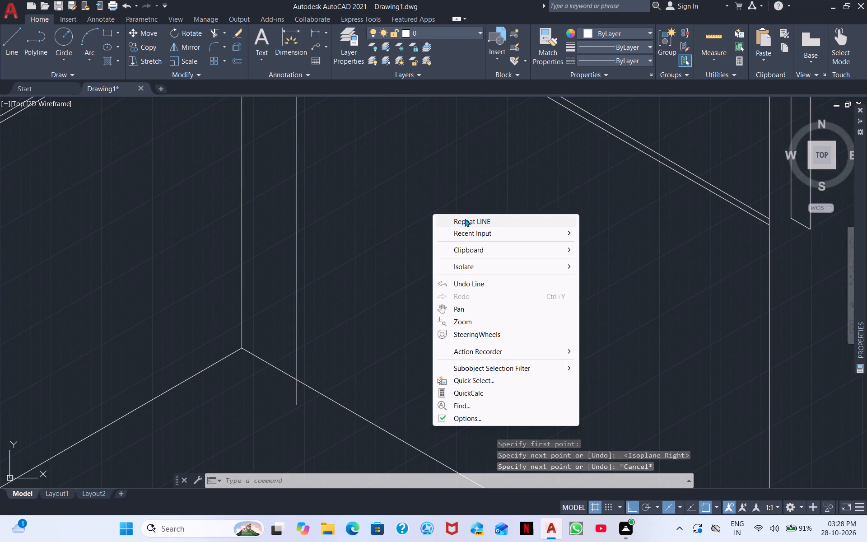
left_click(465, 219)
middle_click_drag(440, 185, 420, 224)
scroll(440, 185, "down", 2)
left_click(406, 158)
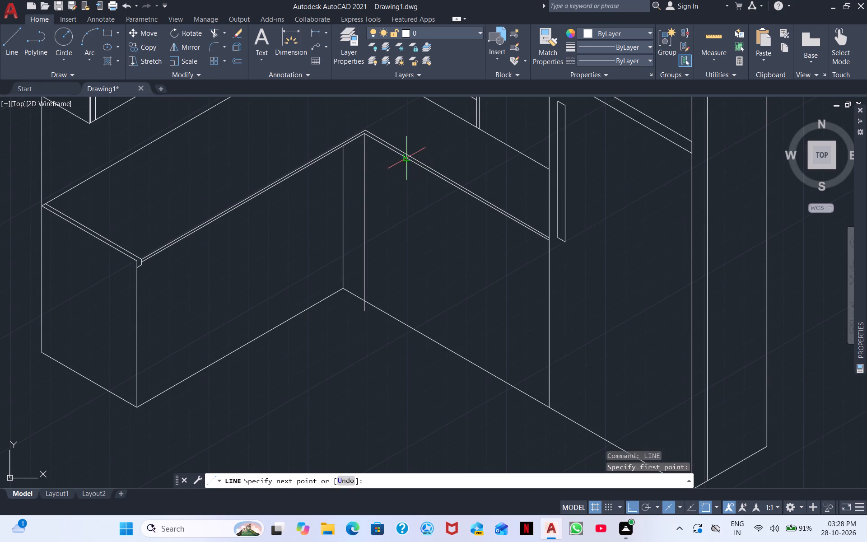
left_click(406, 392)
key("Escape")
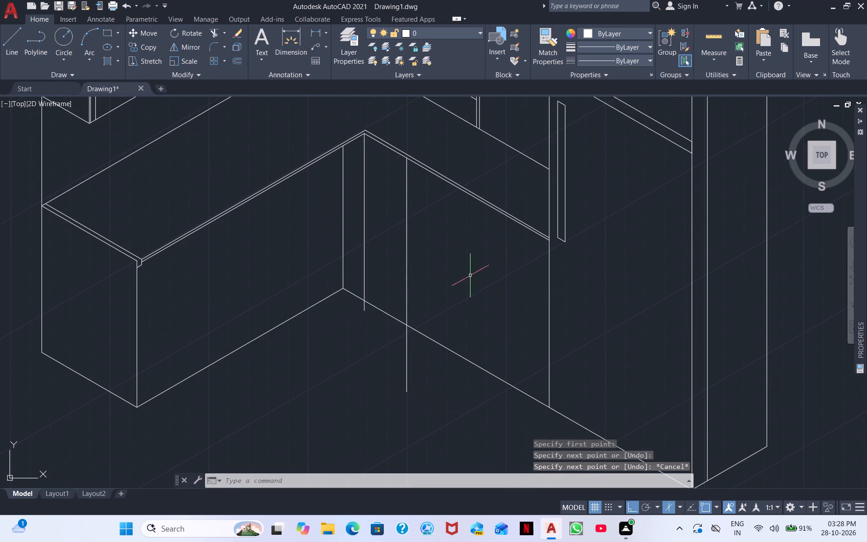
Draw a vertical line from about the middle of the same countertop edge down past the base line.
right_click(473, 264)
left_click(505, 270)
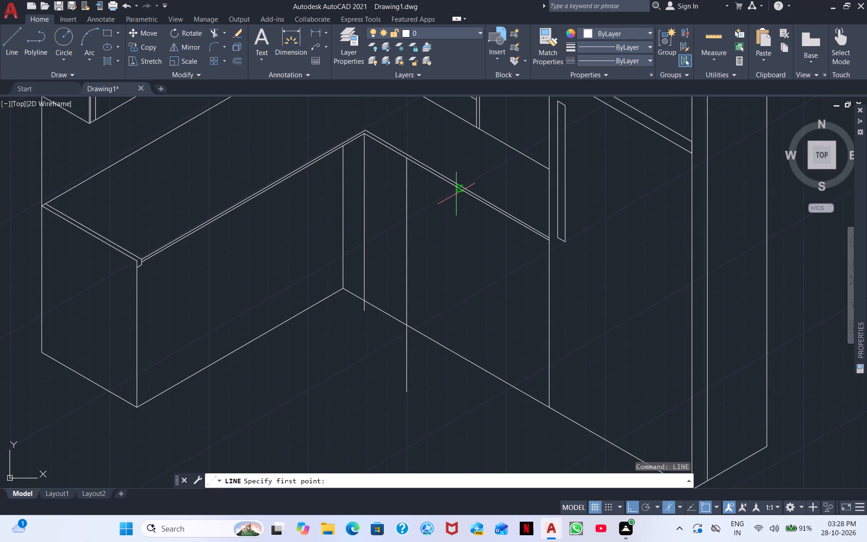
left_click(457, 194)
left_click(461, 406)
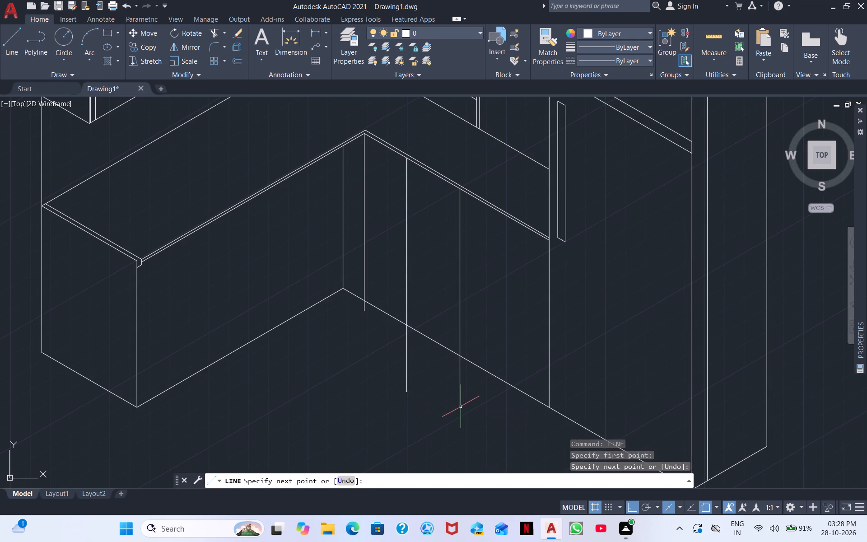
key("Escape")
Draw a vertical line about midway between the middle divider and the tall block, from the countertop's lower edge past the base line.
right_click(503, 221)
left_click(527, 230)
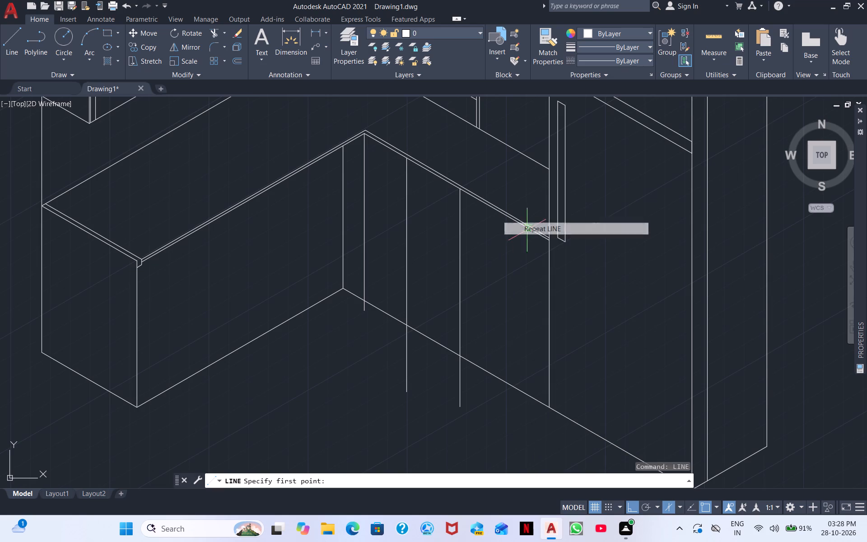
left_click(502, 220)
left_click(485, 429)
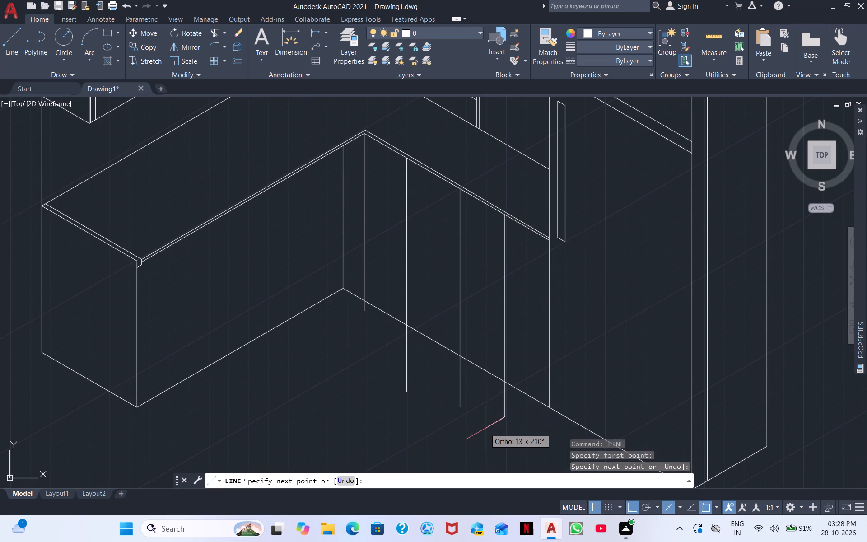
key("Escape")
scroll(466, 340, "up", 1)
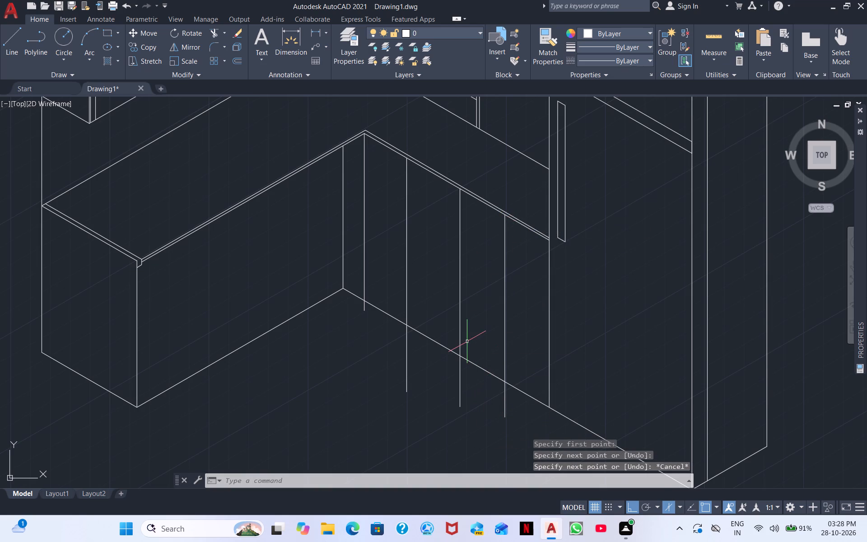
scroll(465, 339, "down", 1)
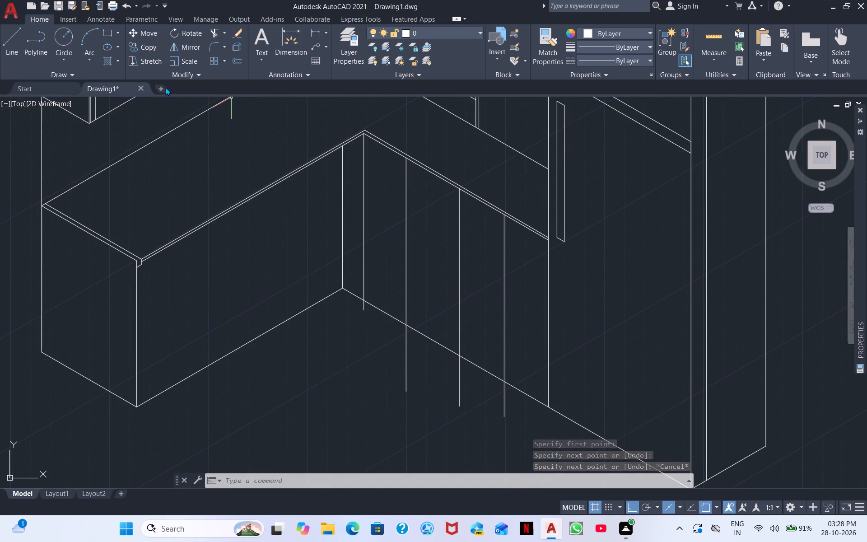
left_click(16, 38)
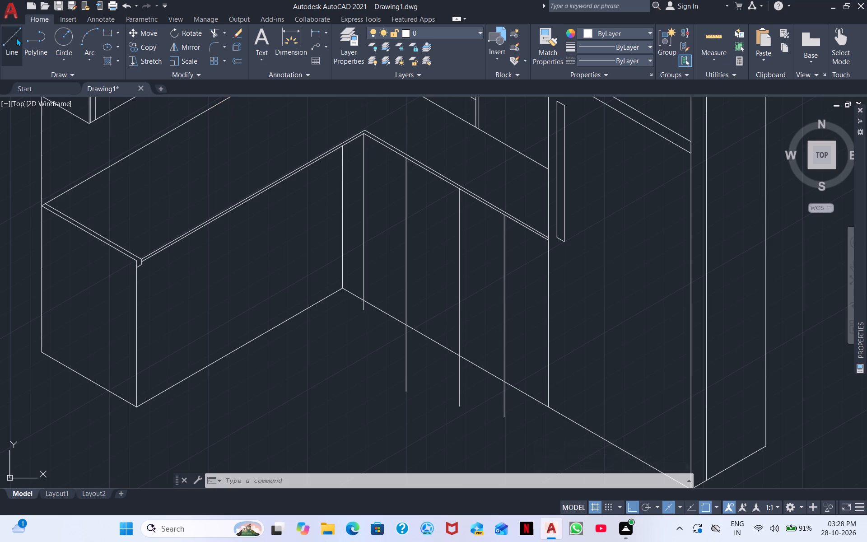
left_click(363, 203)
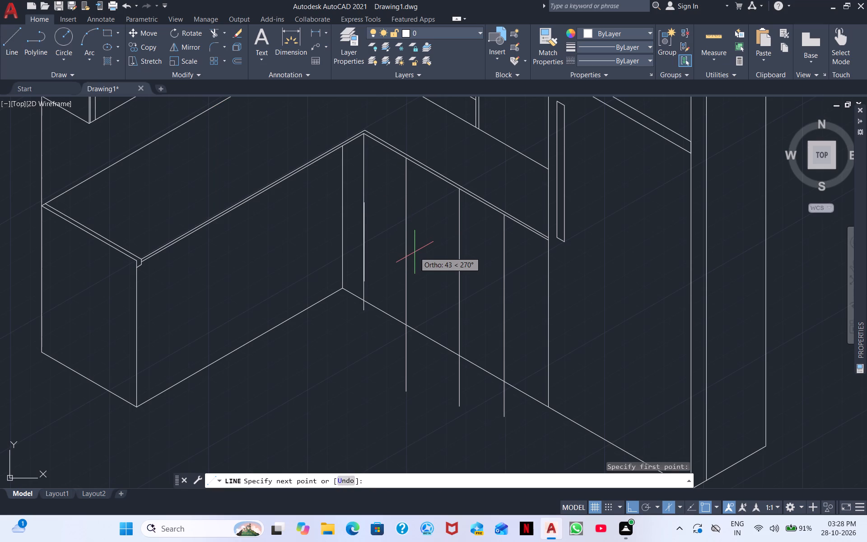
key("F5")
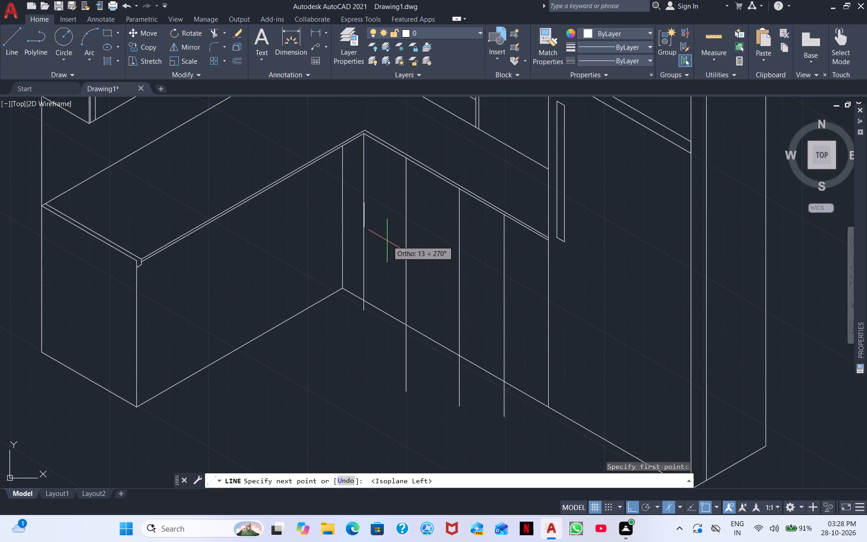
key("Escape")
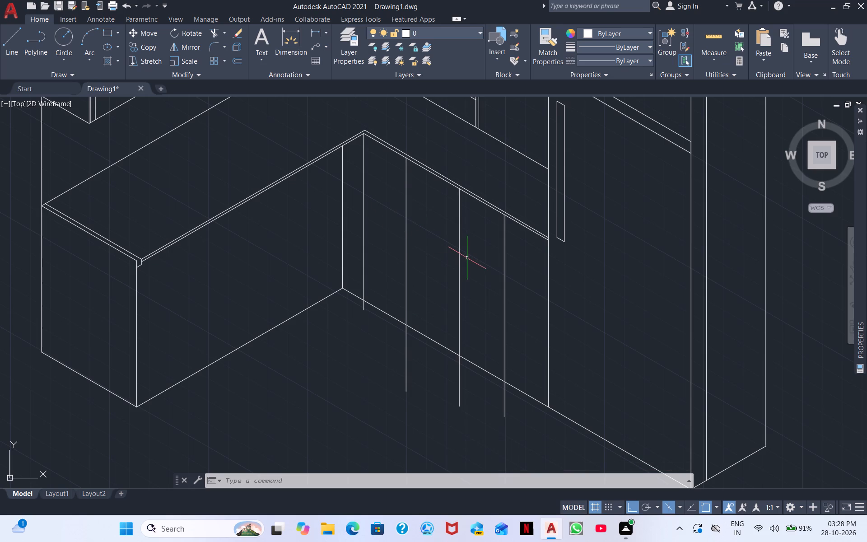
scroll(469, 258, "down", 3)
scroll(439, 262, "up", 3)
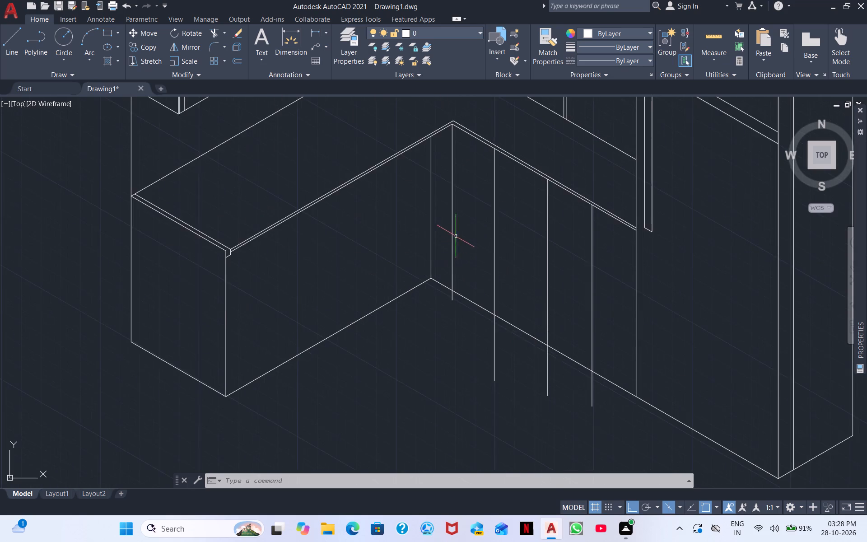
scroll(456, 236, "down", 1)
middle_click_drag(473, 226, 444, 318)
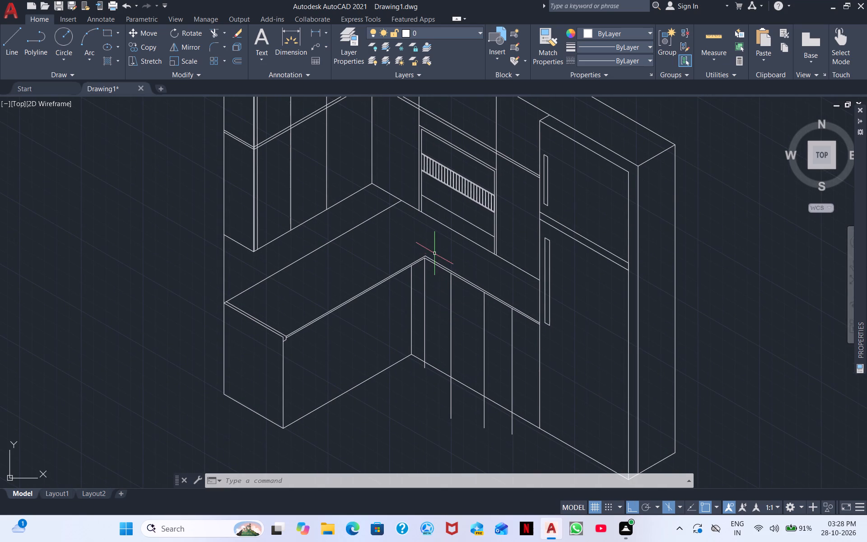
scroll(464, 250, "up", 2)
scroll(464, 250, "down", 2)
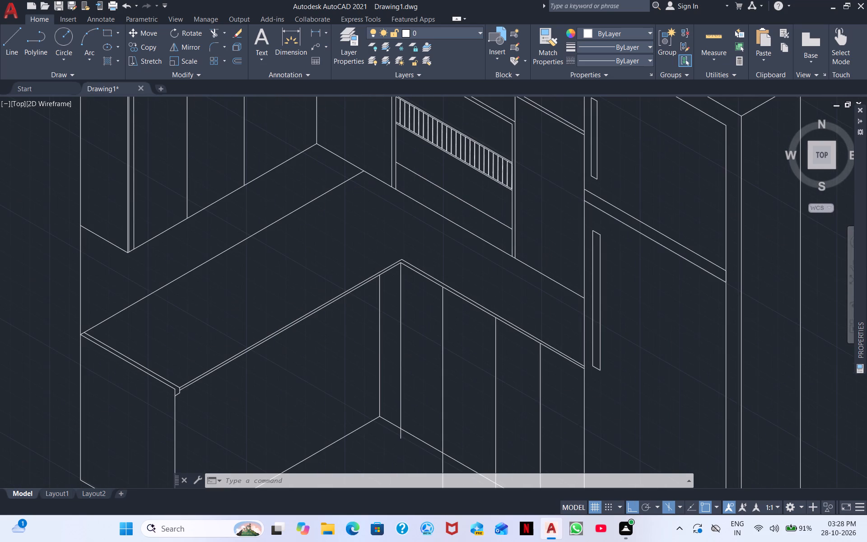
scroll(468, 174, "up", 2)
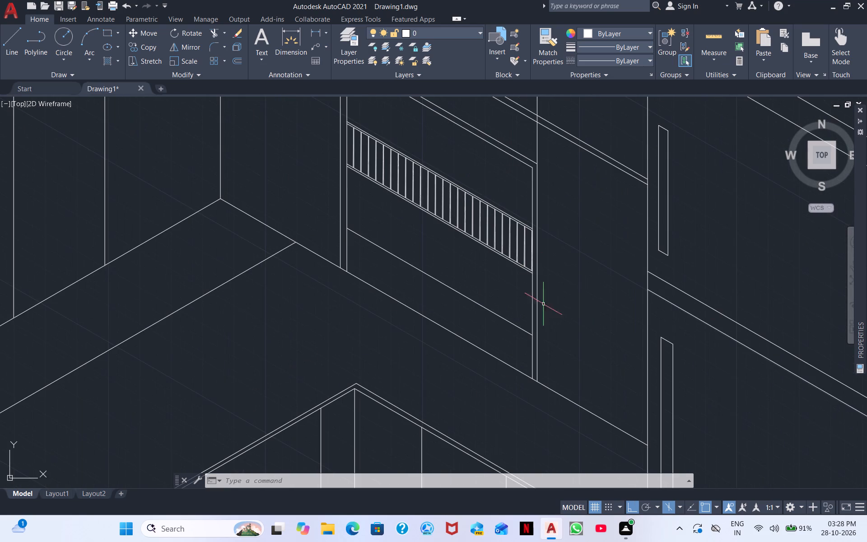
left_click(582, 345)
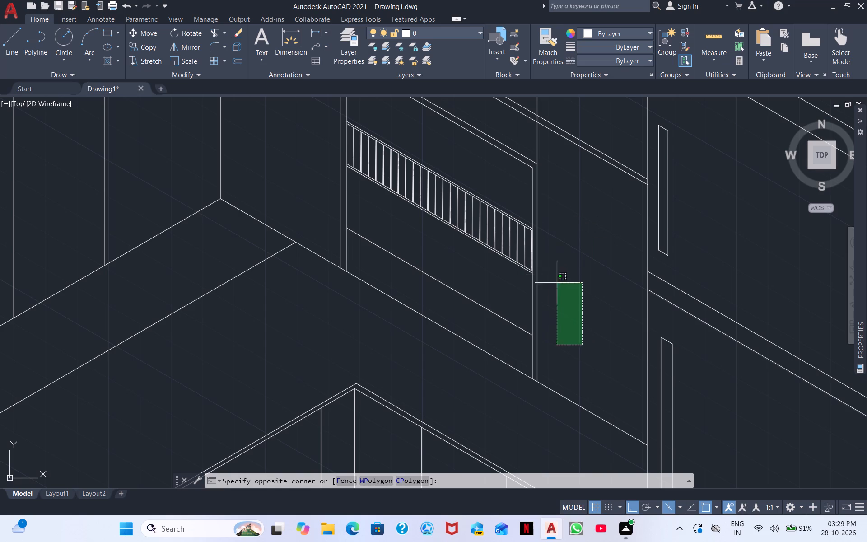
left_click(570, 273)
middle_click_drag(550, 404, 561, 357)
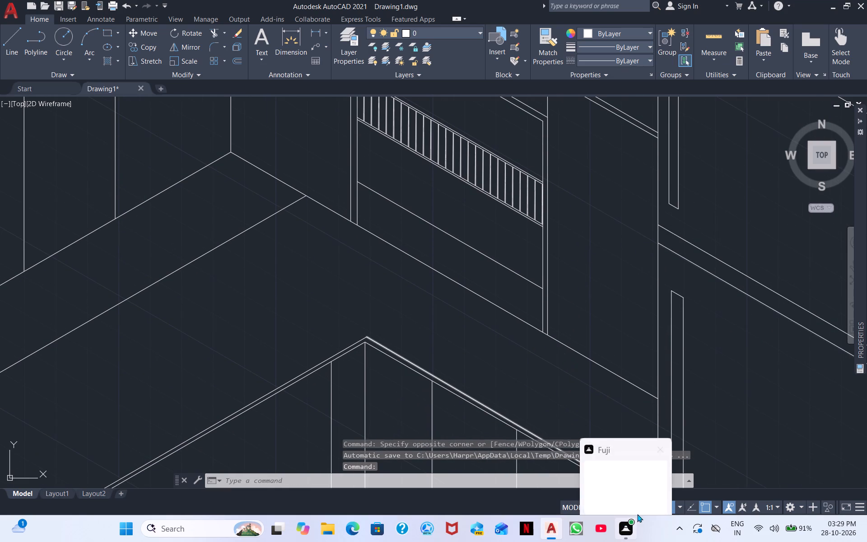
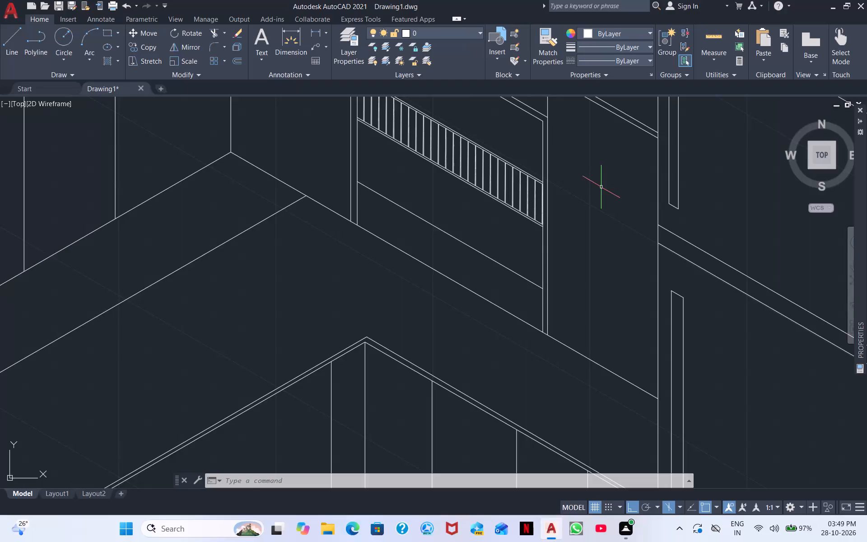
Trim the overhanging lower ends of the four vertical divider lines at the counter's base line on the tall-block side.
scroll(567, 211, "down", 2)
middle_click_drag(567, 211, 555, 137)
scroll(581, 199, "up", 2)
middle_click_drag(564, 195, 532, 44)
scroll(588, 274, "down", 1)
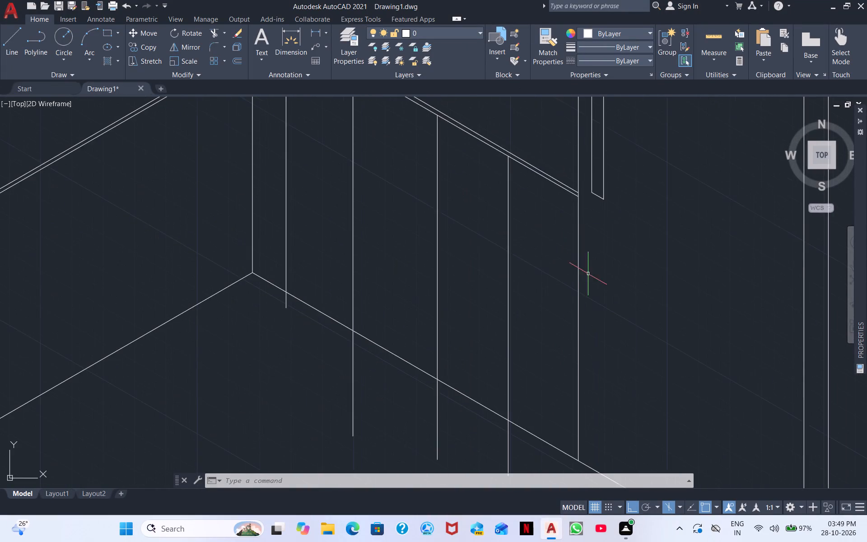
scroll(588, 274, "down", 1)
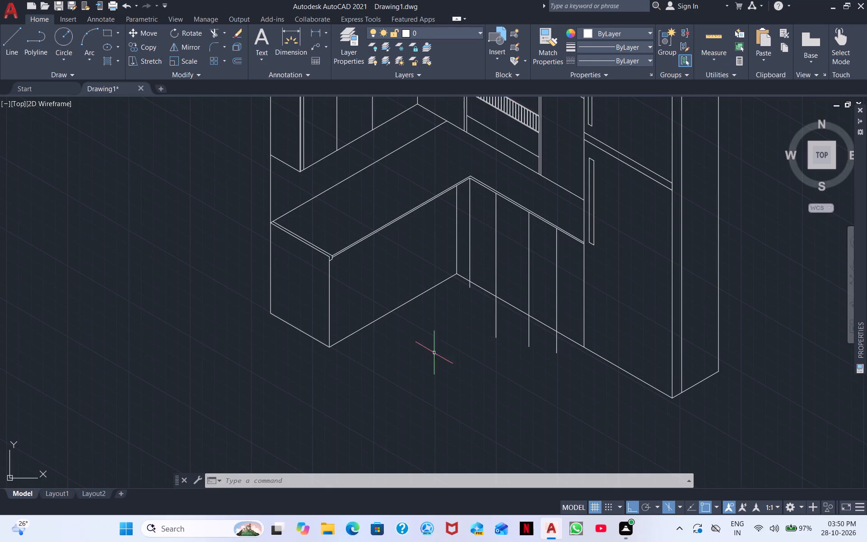
scroll(487, 342, "down", 1)
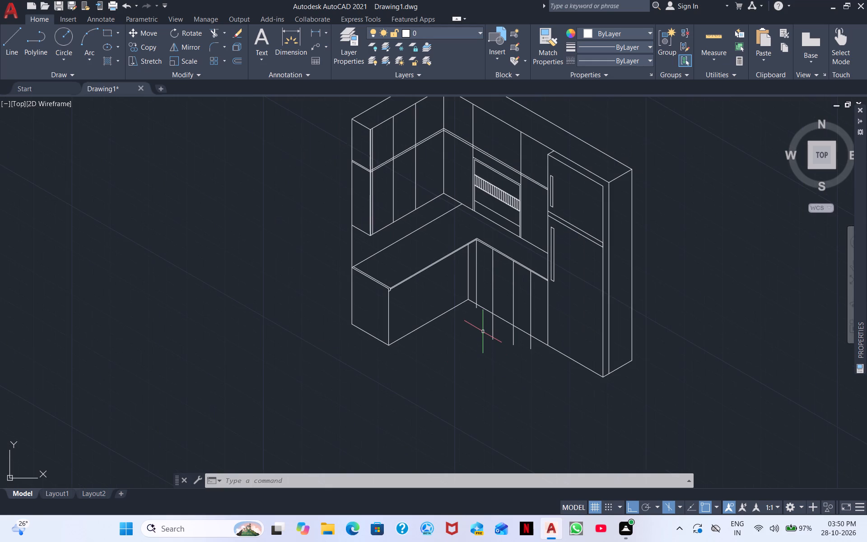
right_click(483, 332)
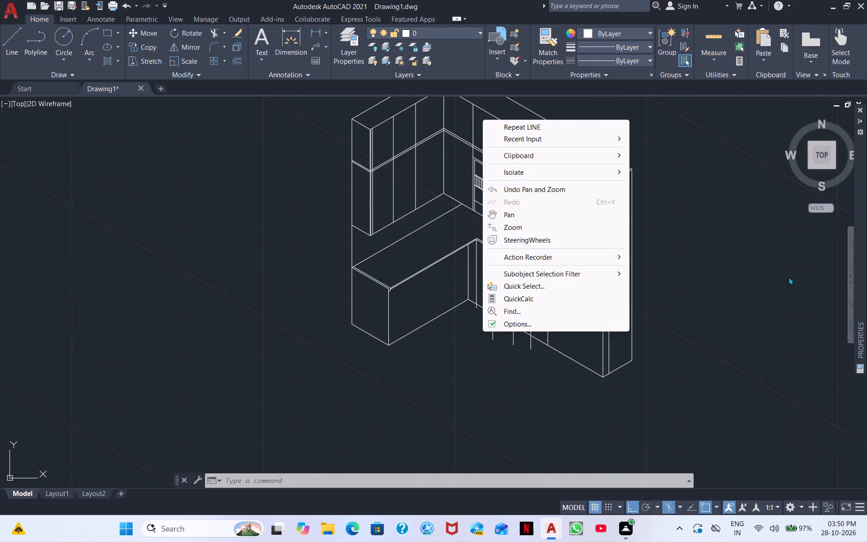
left_click(788, 277)
left_click(753, 383)
scroll(486, 371, "up", 2)
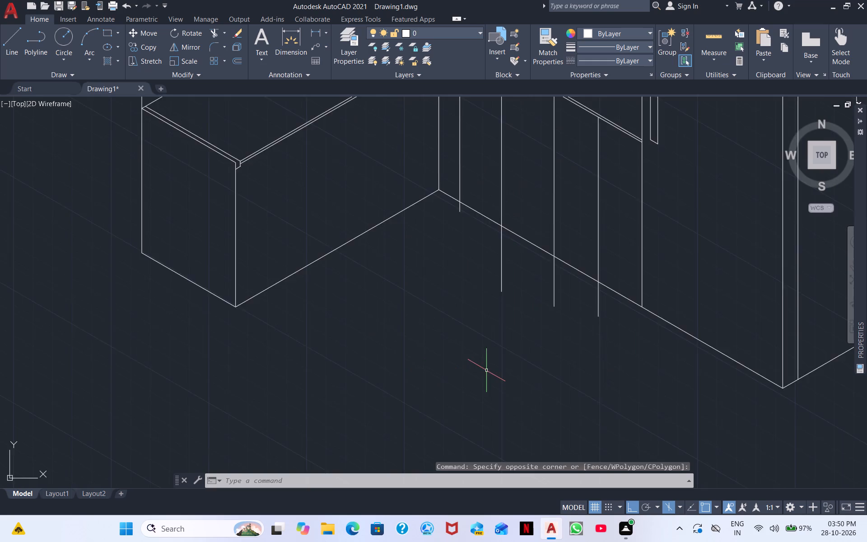
scroll(486, 370, "up", 2)
middle_click_drag(502, 331, 361, 511)
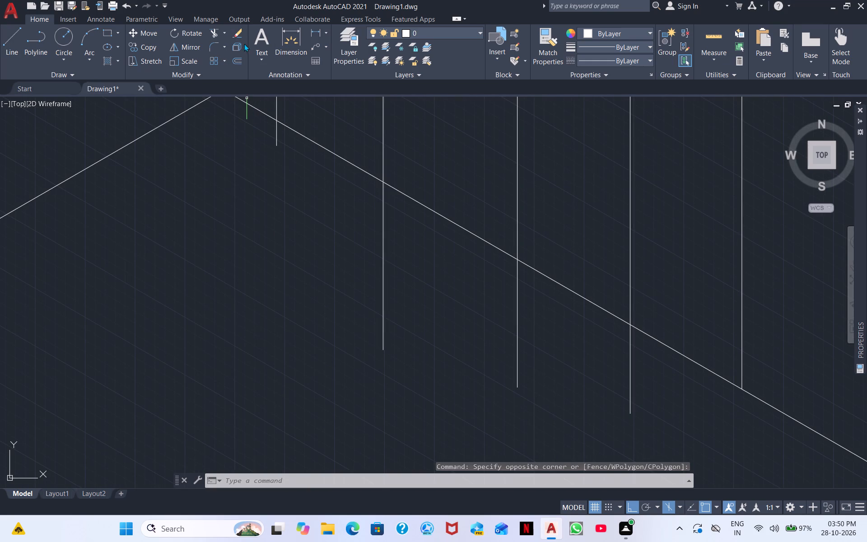
left_click(213, 30)
left_click(275, 134)
left_click_drag(281, 138, 300, 156)
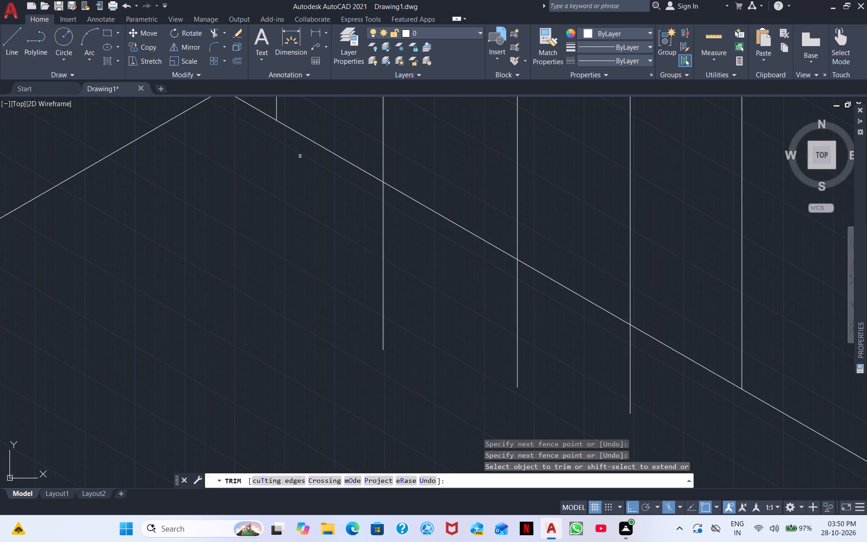
left_click_drag(300, 156, 320, 180)
left_click(322, 183)
left_click_drag(338, 206, 451, 319)
left_click_drag(335, 247, 608, 407)
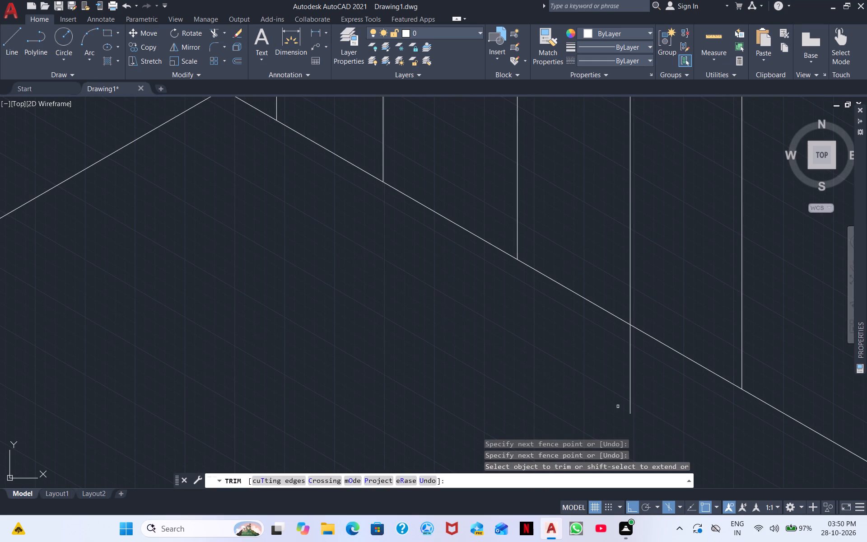
middle_click_drag(559, 379, 447, 306)
scroll(446, 305, "down", 2)
left_click_drag(458, 298, 489, 322)
scroll(465, 330, "down", 2)
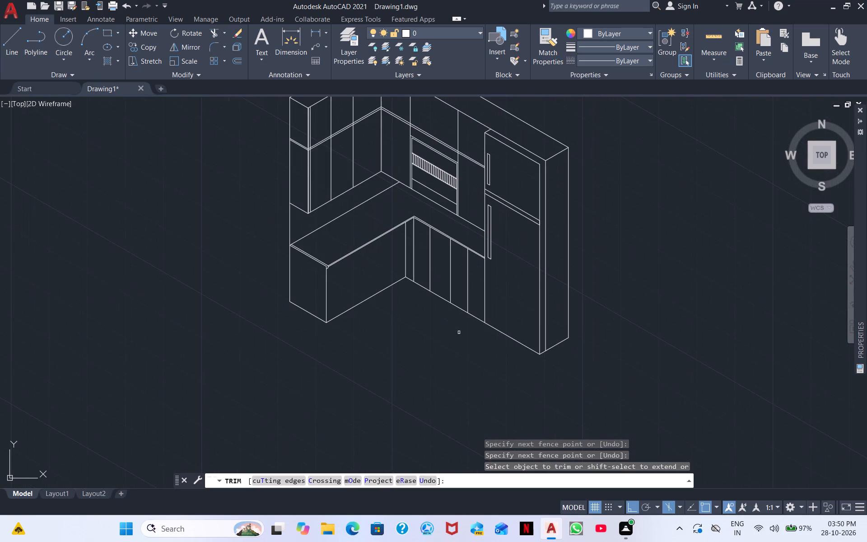
scroll(305, 274, "up", 3)
right_click(508, 256)
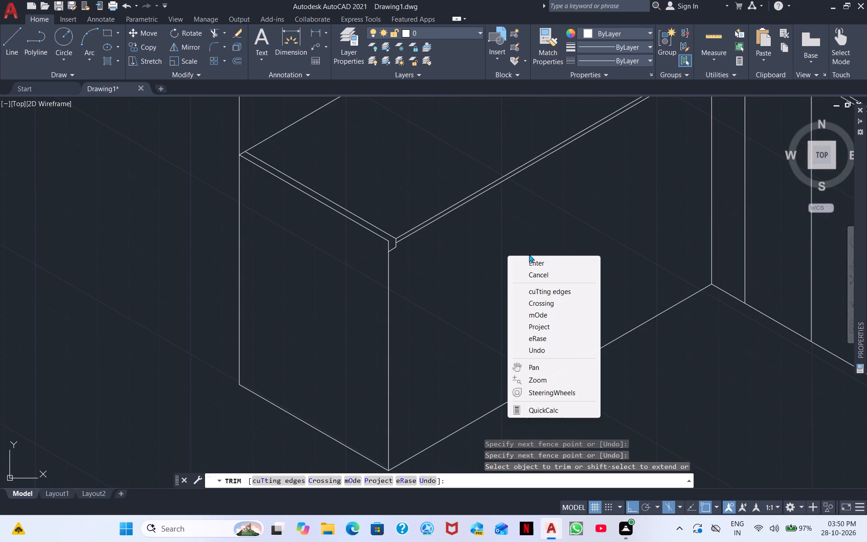
left_click(532, 262)
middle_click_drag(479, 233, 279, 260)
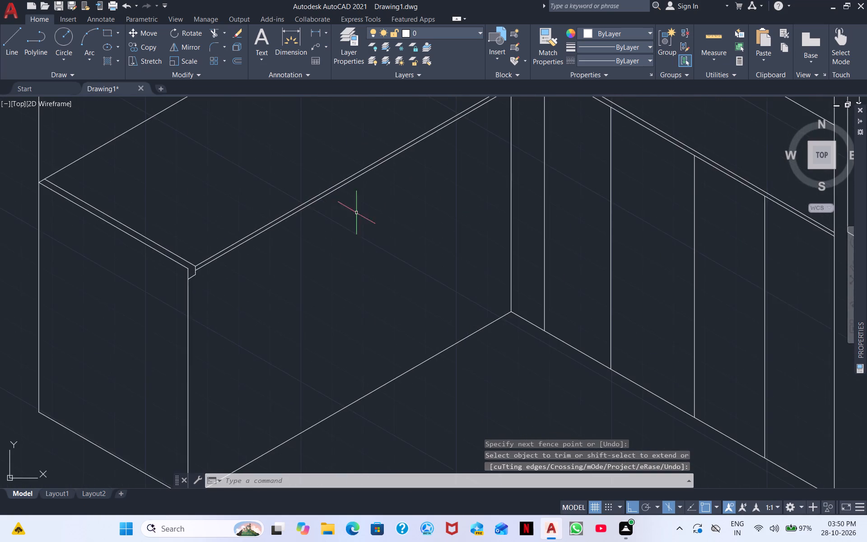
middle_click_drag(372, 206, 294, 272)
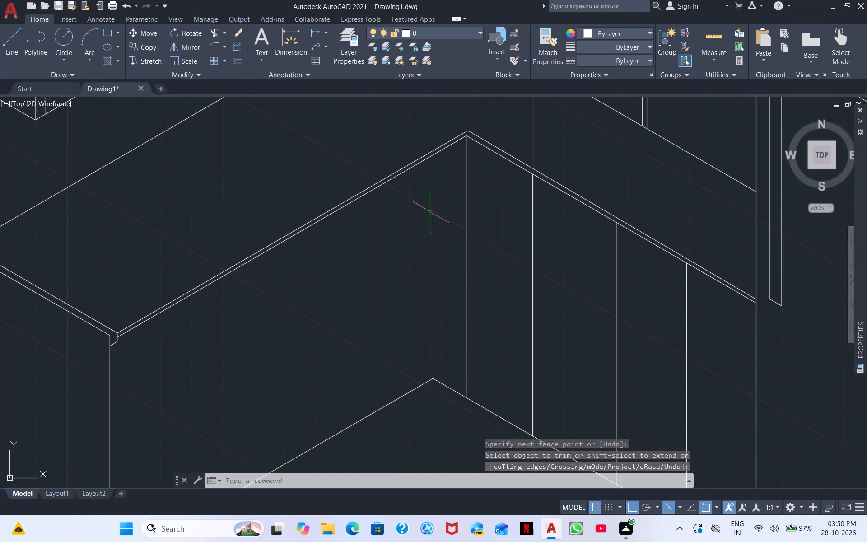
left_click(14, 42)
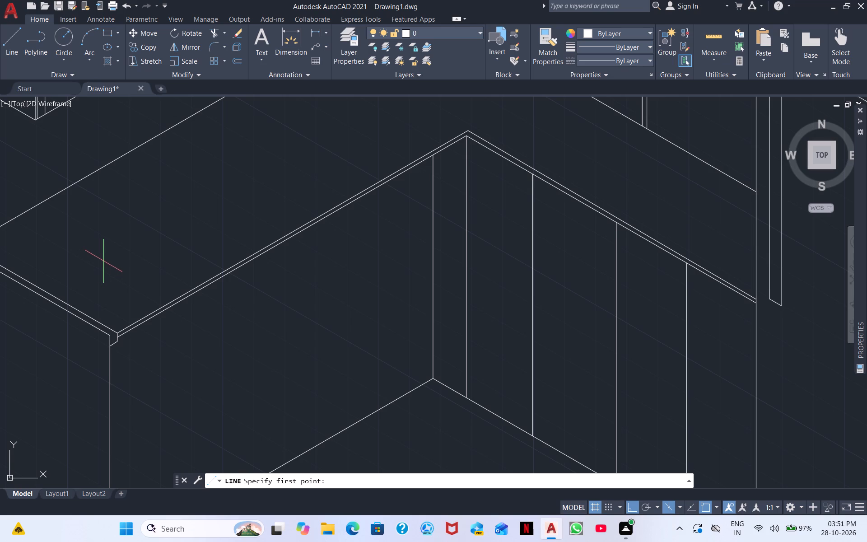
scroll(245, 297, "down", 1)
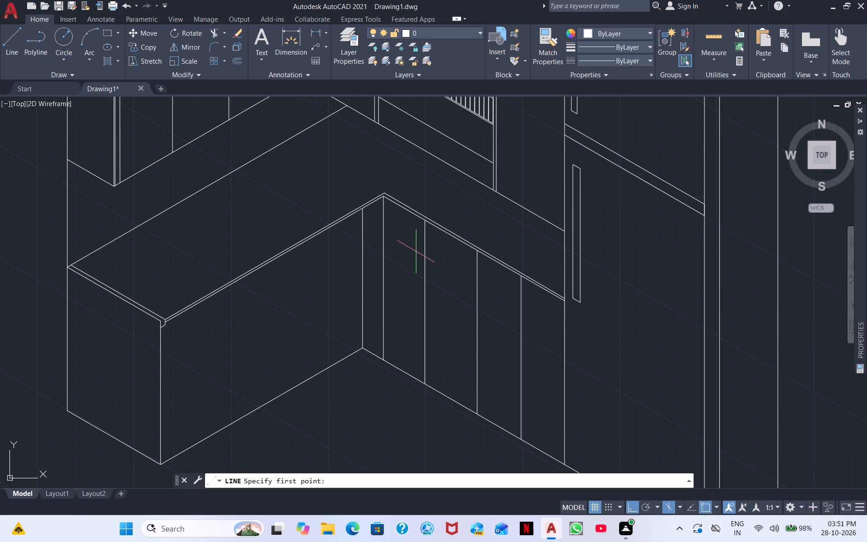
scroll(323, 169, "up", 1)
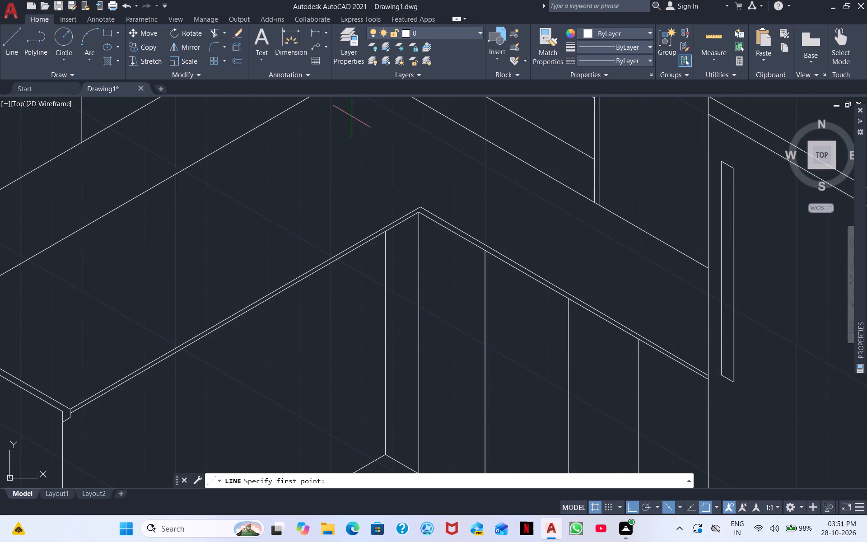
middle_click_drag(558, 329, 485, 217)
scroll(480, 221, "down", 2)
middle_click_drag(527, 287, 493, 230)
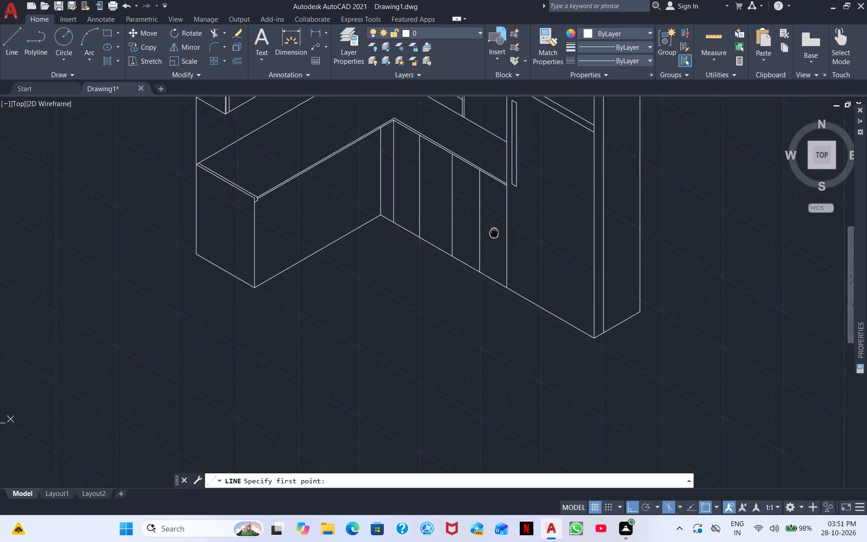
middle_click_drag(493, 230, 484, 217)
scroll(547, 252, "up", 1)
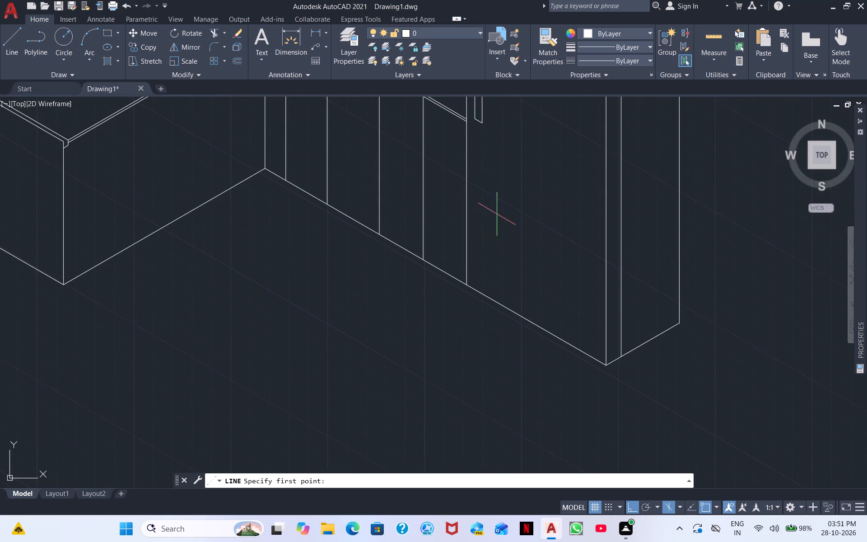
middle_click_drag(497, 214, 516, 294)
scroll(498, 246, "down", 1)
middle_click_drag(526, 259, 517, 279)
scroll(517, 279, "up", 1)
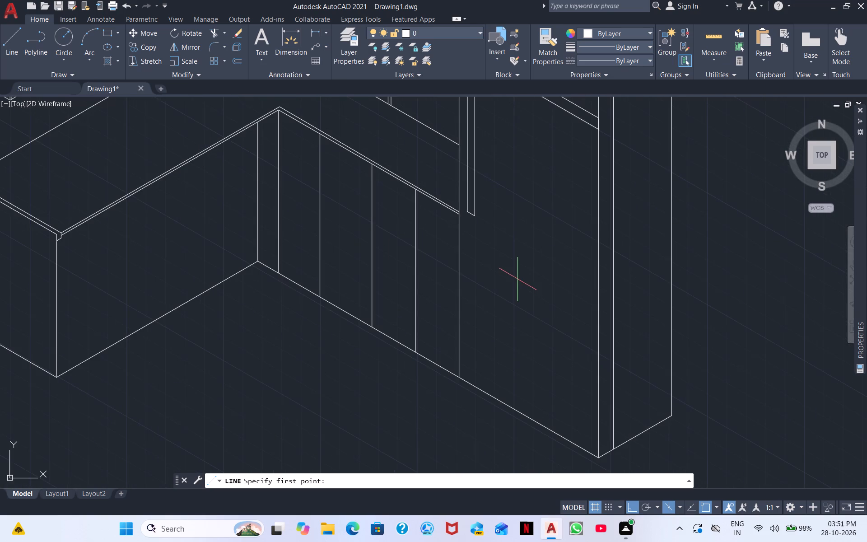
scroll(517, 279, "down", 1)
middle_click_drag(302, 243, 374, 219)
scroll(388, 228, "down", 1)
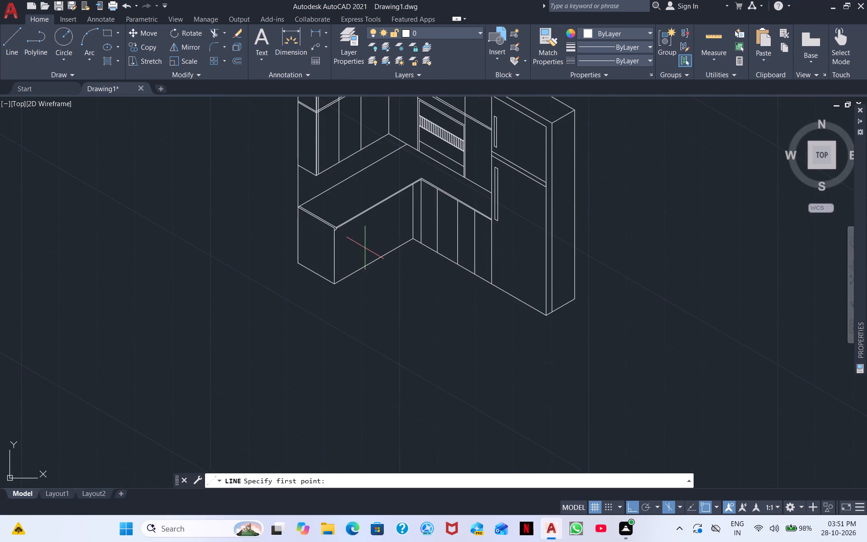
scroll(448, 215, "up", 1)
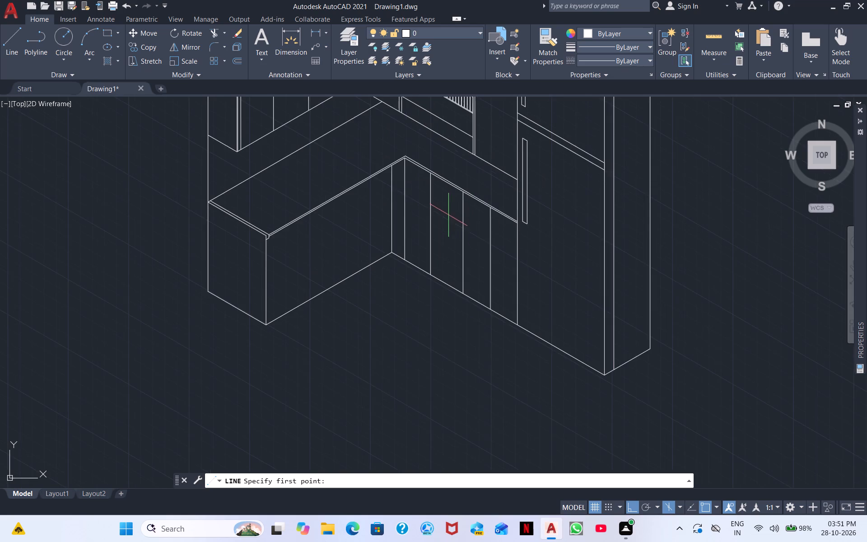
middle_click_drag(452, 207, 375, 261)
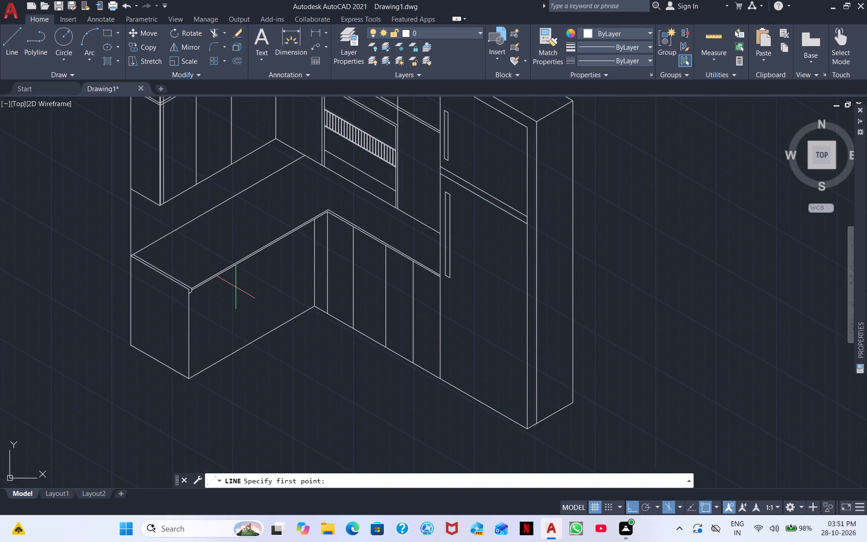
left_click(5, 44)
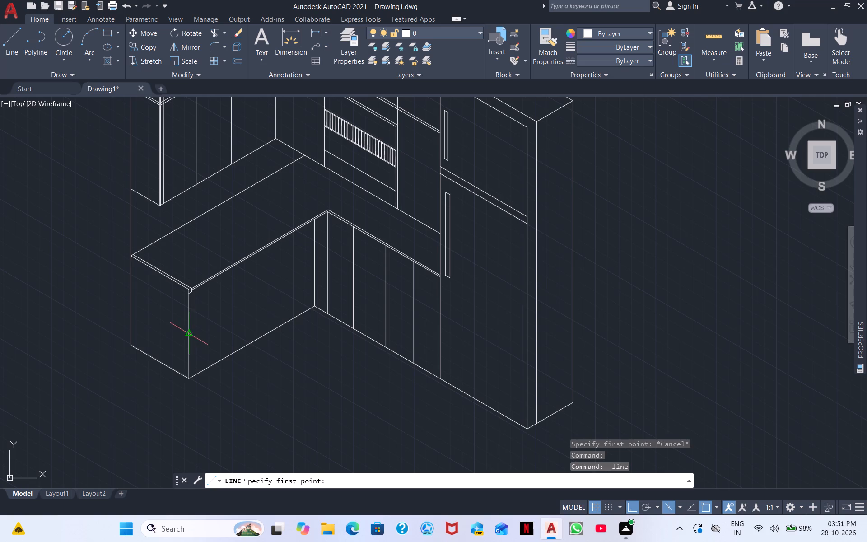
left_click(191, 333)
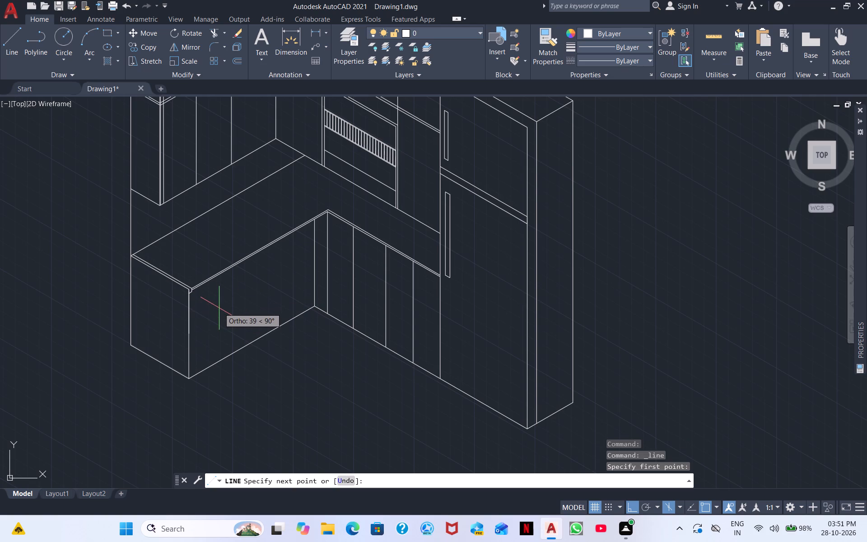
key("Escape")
Draw a vertical line from the midpoint of the other counter wing's base line up past the countertop's front edge.
left_click(4, 36)
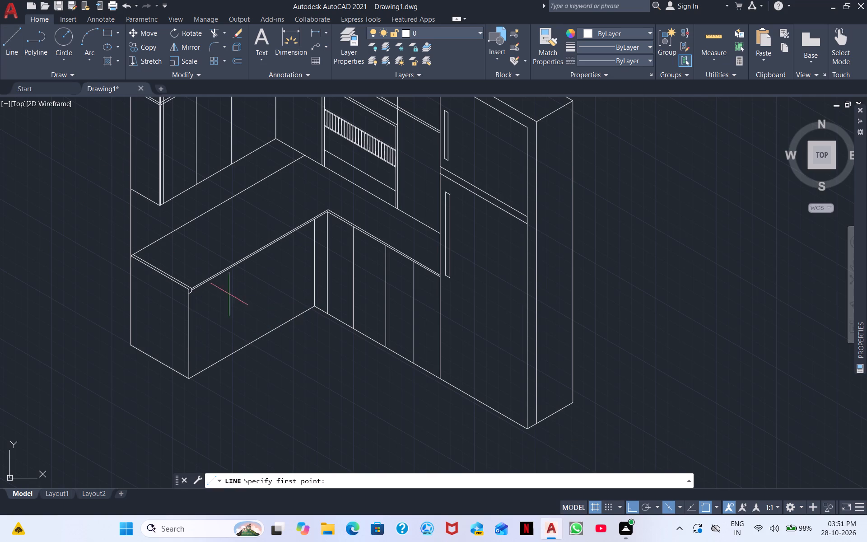
scroll(225, 247, "up", 2)
scroll(300, 292, "up", 2)
middle_click_drag(300, 259, 274, 117)
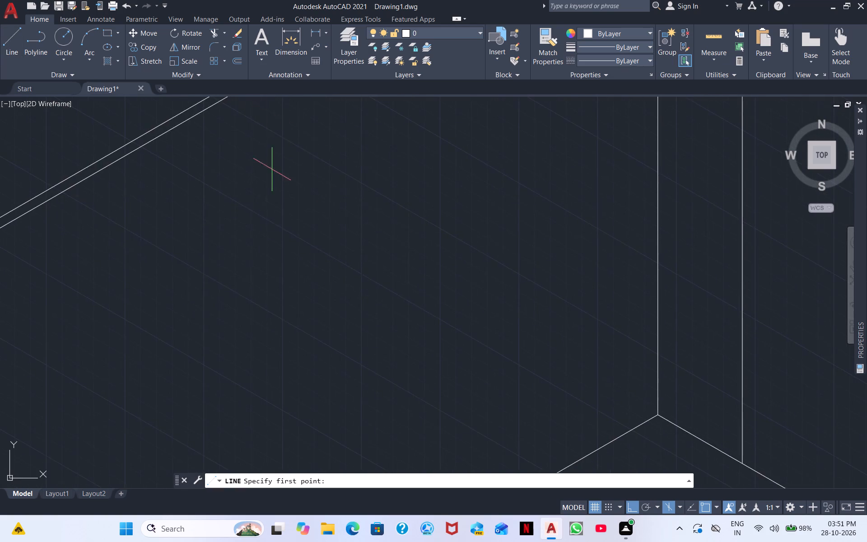
scroll(272, 229, "down", 2)
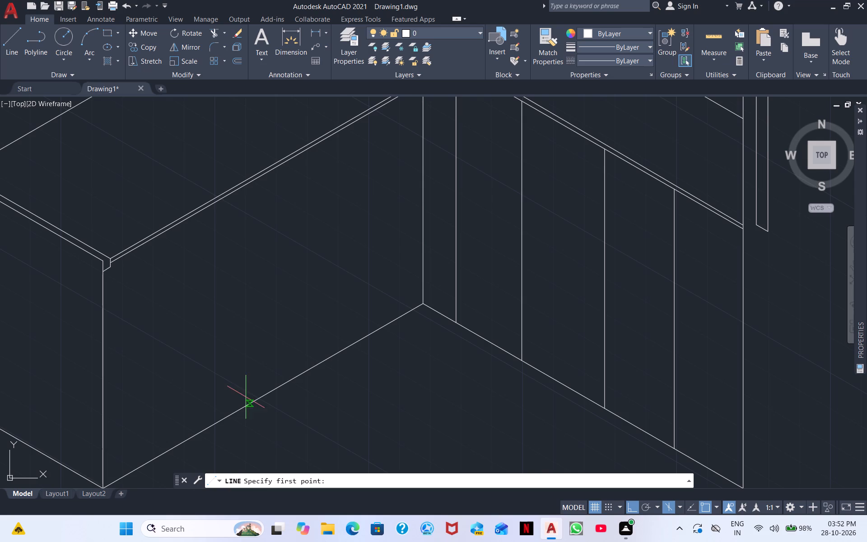
left_click_drag(261, 397, 262, 392)
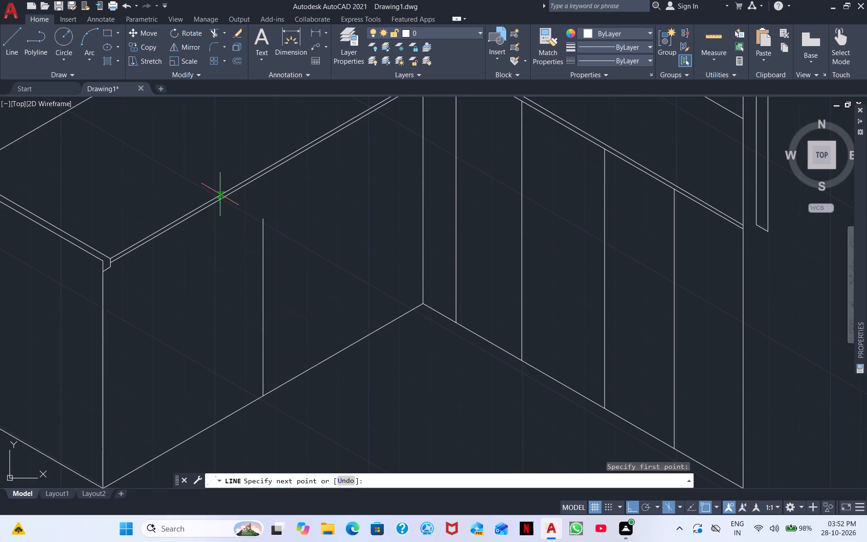
left_click(261, 142)
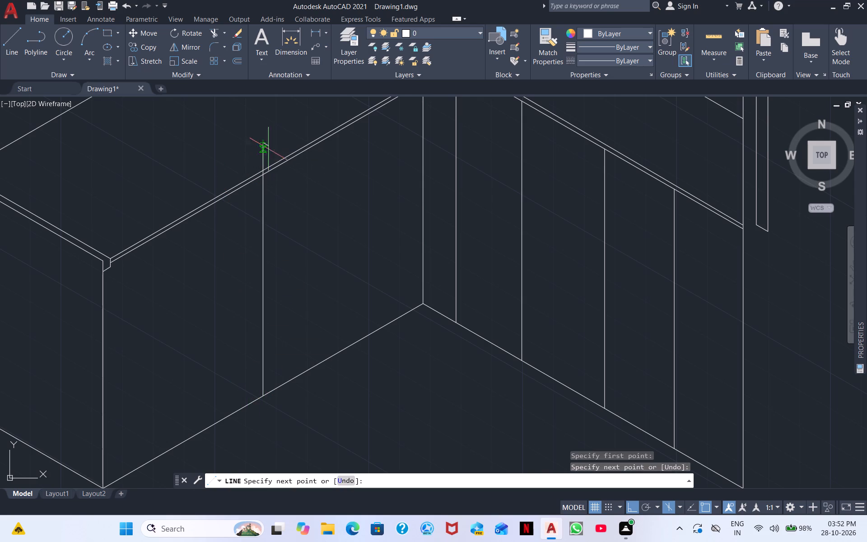
right_click(282, 164)
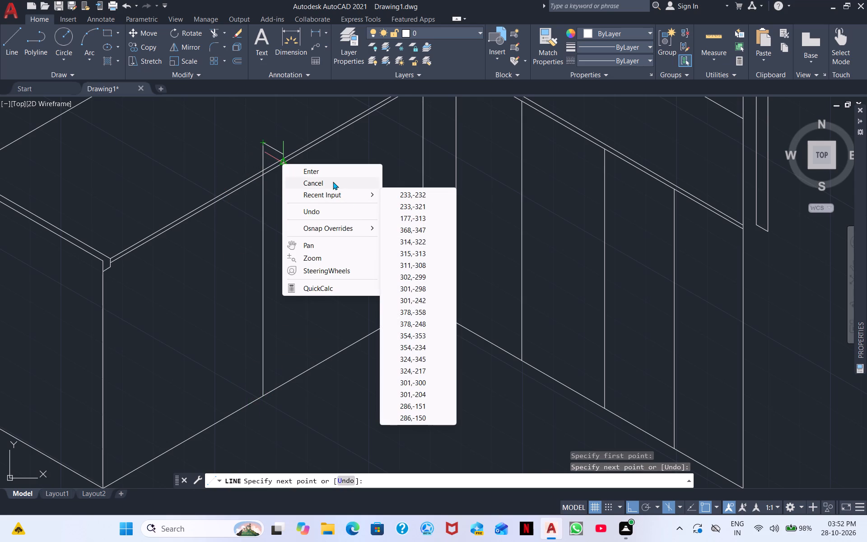
left_click(330, 176)
right_click(333, 197)
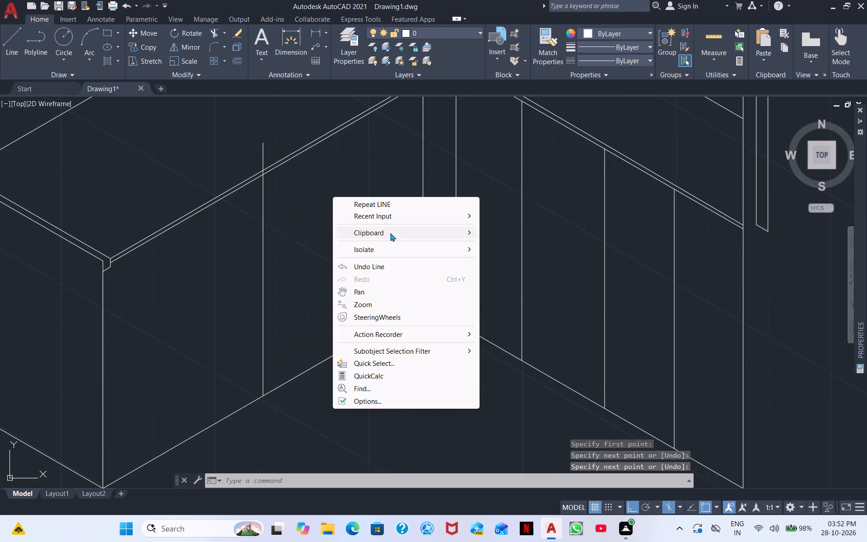
Trim the new divider's upper end back to the lower edge of the countertop.
left_click(212, 28)
scroll(260, 142, "up", 3)
left_click_drag(267, 154, 198, 198)
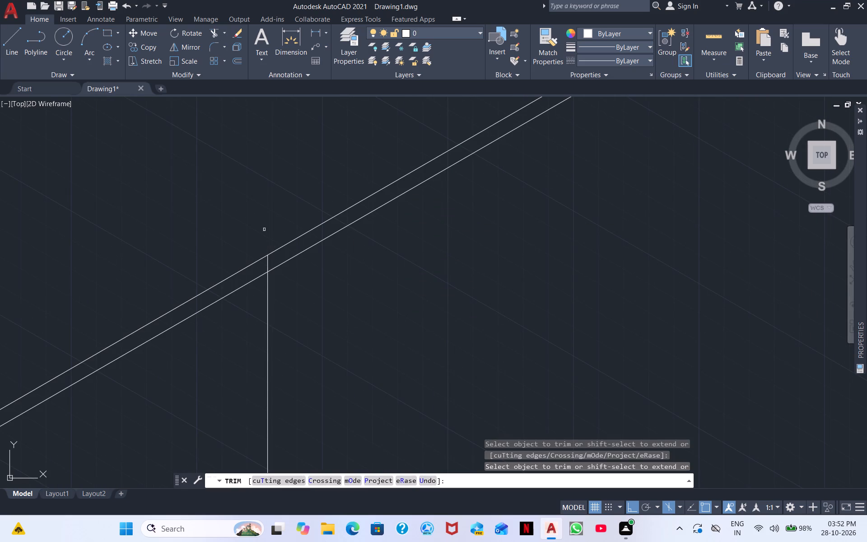
left_click(266, 263)
scroll(325, 266, "down", 2)
right_click(355, 243)
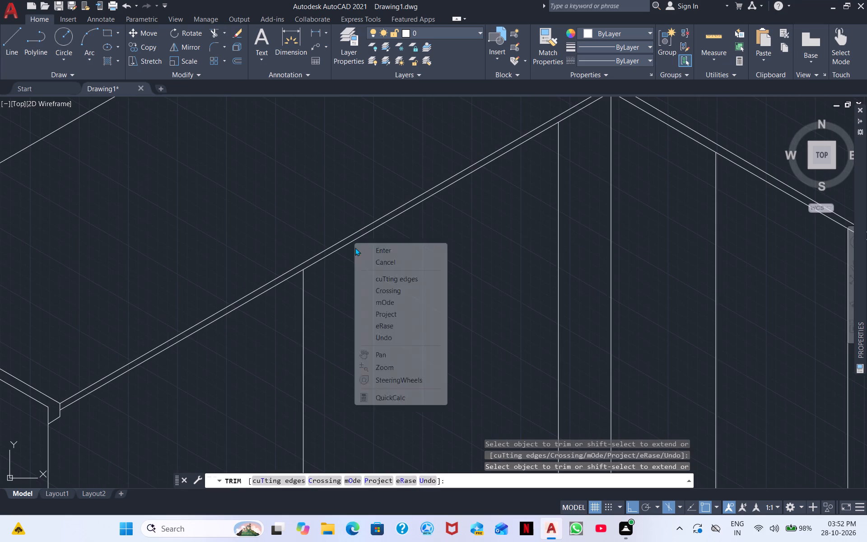
left_click(374, 252)
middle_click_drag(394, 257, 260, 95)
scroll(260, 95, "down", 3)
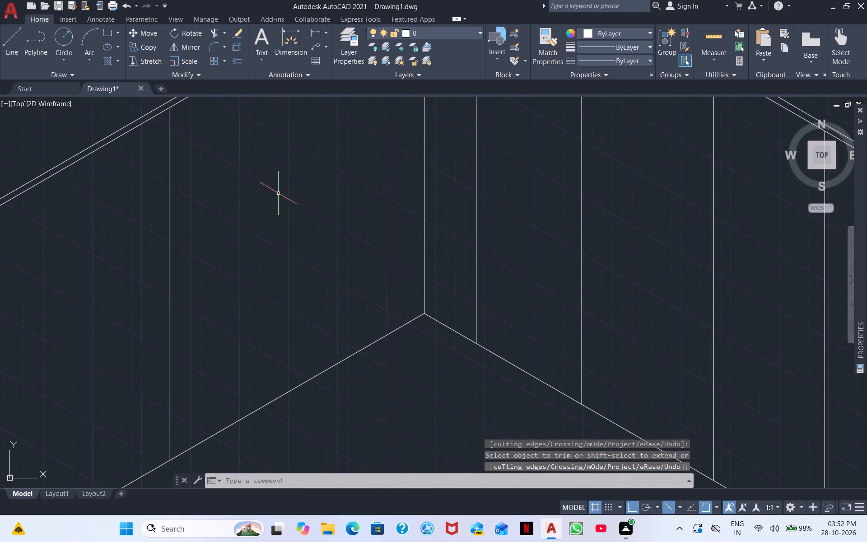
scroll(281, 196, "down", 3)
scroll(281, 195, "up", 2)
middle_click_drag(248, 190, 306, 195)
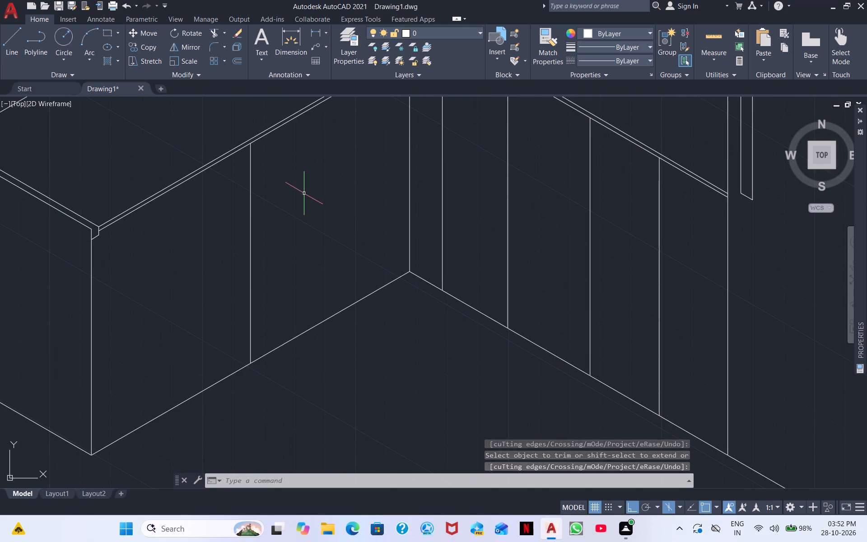
Draw a second vertical line close beside the midpoint divider, on its inner-corner side, from the base line up past the countertop's front edge.
left_click(9, 38)
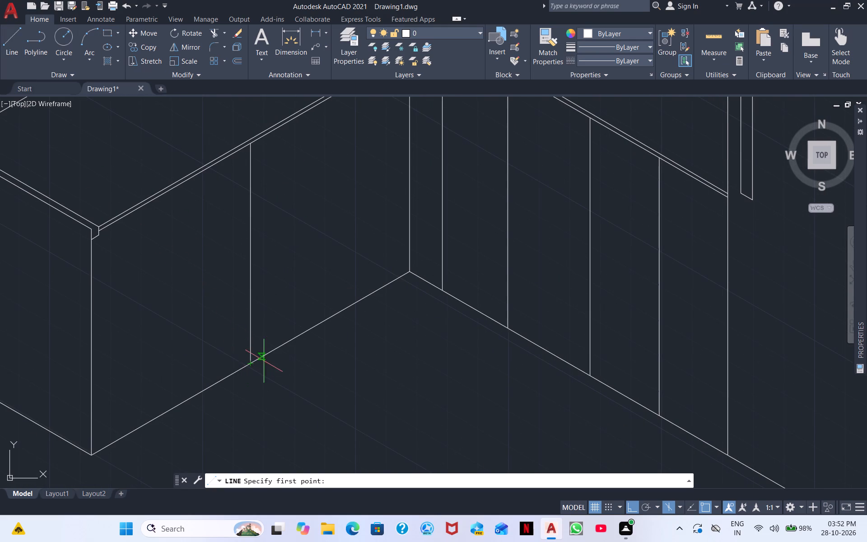
scroll(262, 356, "up", 3)
left_click(252, 379)
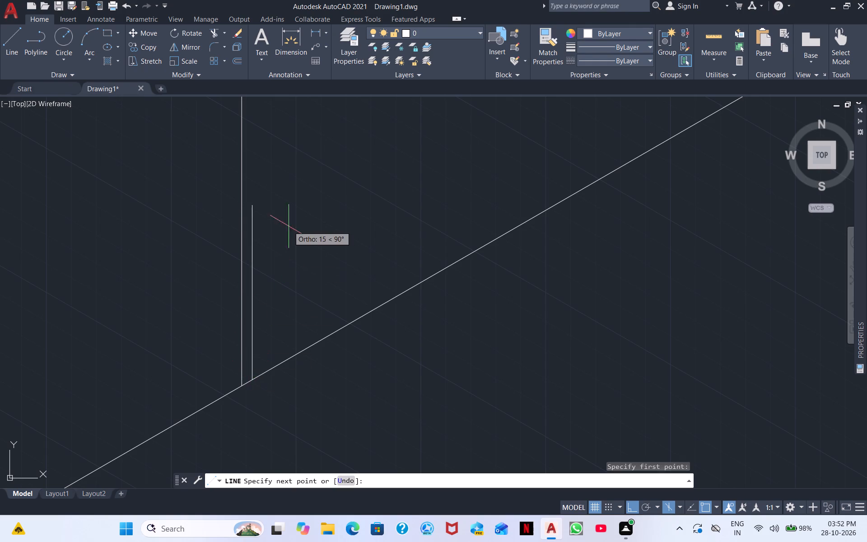
scroll(274, 196, "down", 3)
middle_click_drag(270, 197, 224, 379)
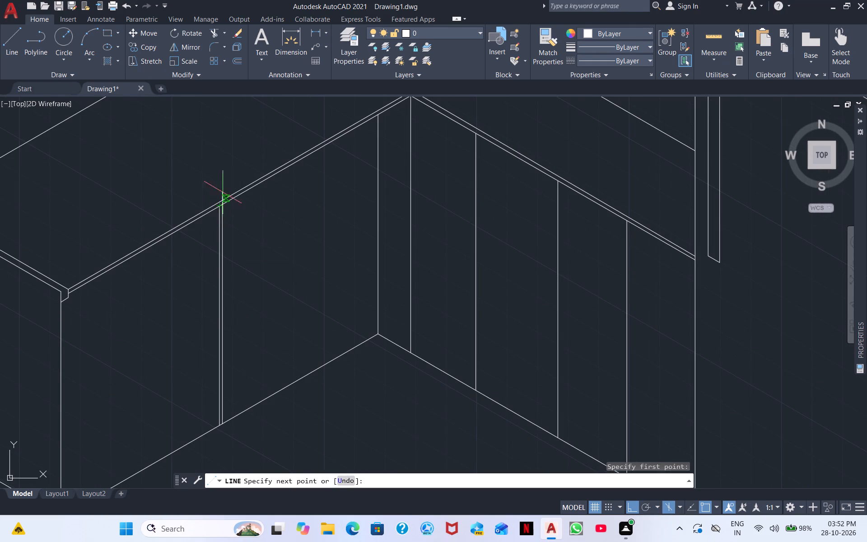
left_click(215, 176)
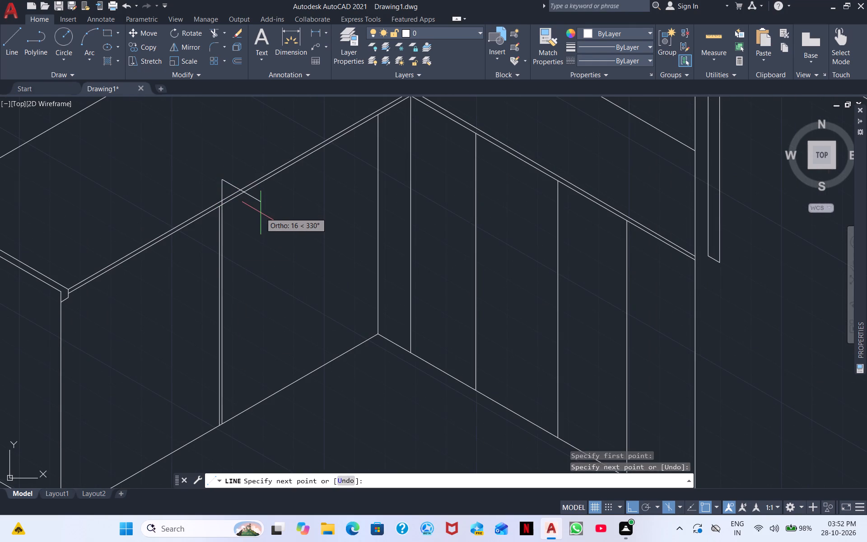
key("Escape")
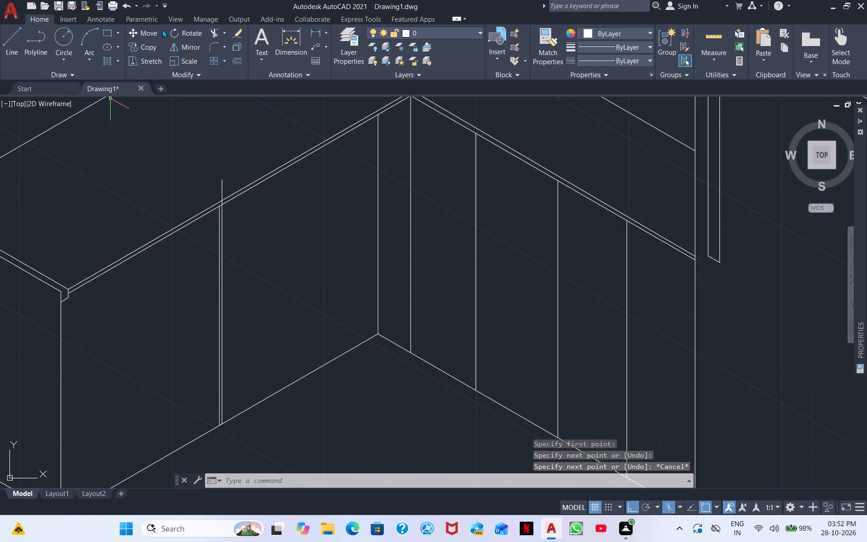
Trim the second divider line's upper end back to the lower edge of the countertop.
left_click(214, 31)
scroll(194, 248, "up", 4)
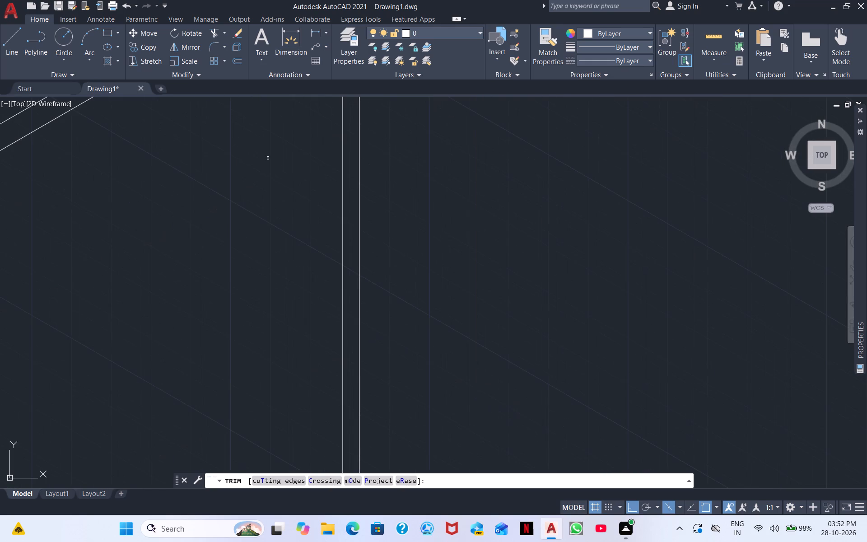
scroll(257, 164, "down", 3)
middle_click_drag(233, 164, 128, 314)
left_click_drag(149, 271, 122, 277)
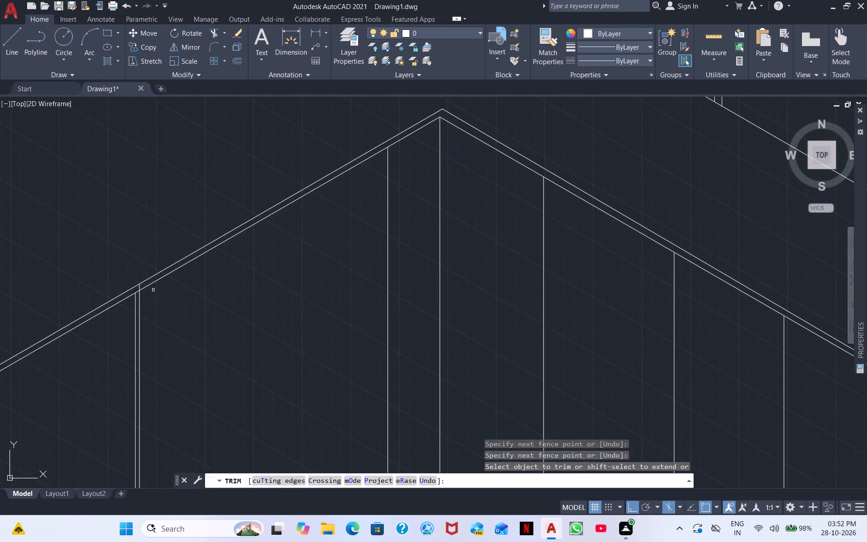
scroll(150, 290, "up", 4)
left_click_drag(85, 276, 111, 261)
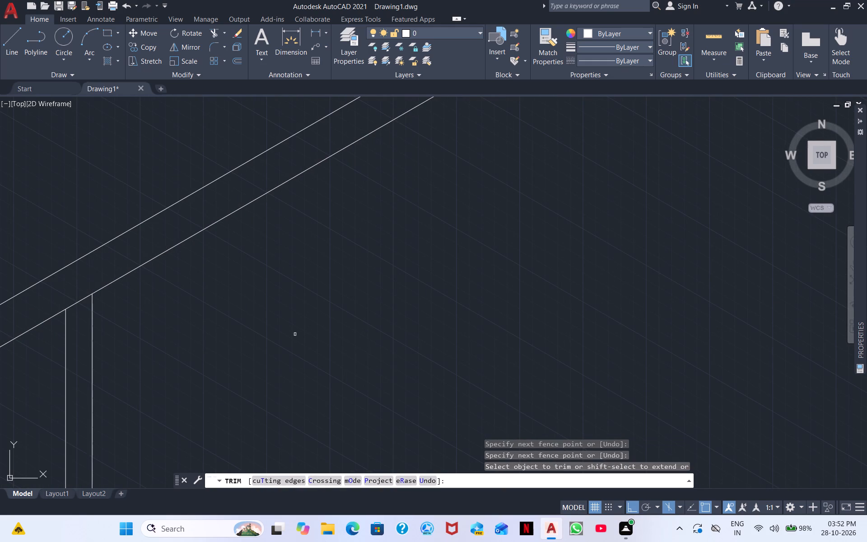
right_click(295, 334)
left_click(332, 342)
Draw an isometric line from about halfway up the double divider, parallel to the base line, past the counter's outer vertical edge.
scroll(310, 332, "down", 3)
middle_click_drag(345, 322, 345, 240)
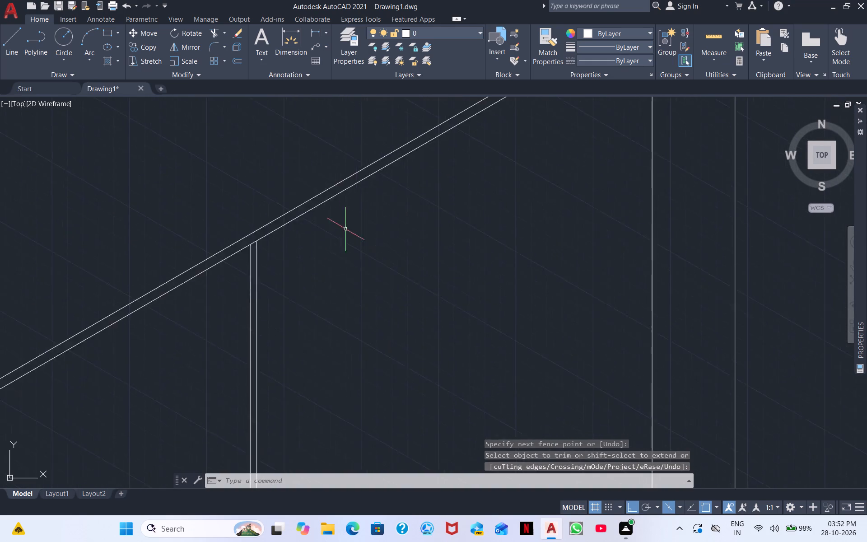
scroll(346, 244, "down", 2)
middle_click_drag(331, 377, 283, 273)
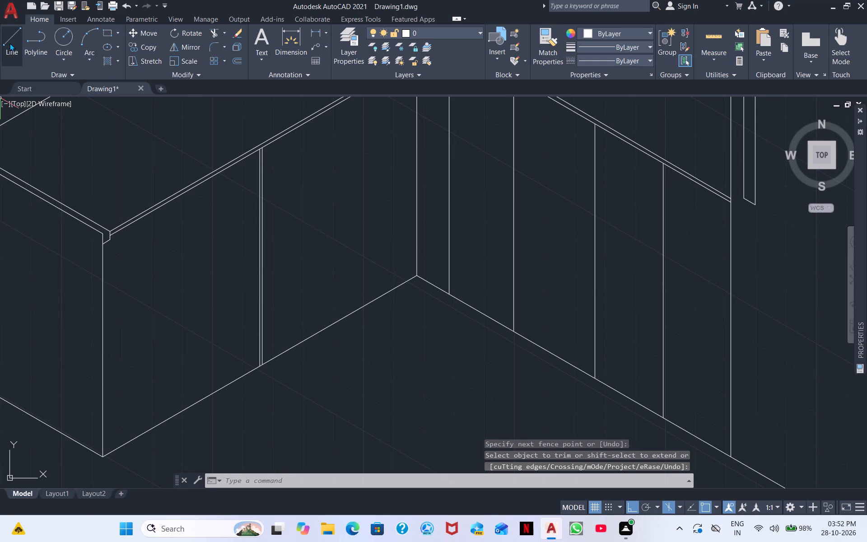
left_click(9, 43)
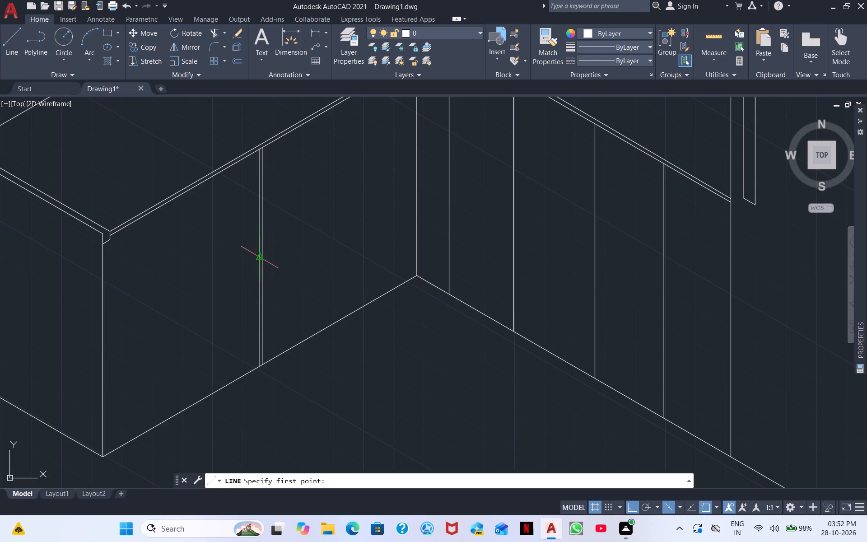
left_click_drag(256, 255, 247, 260)
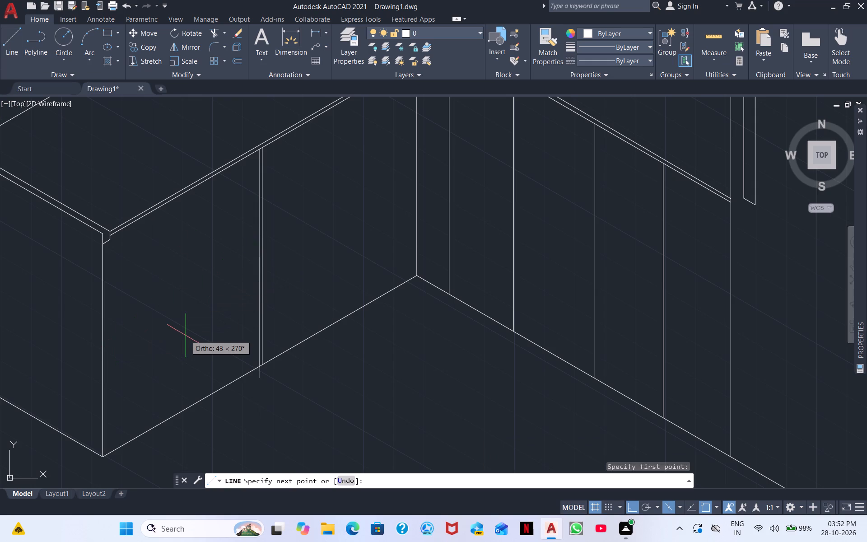
key("F5")
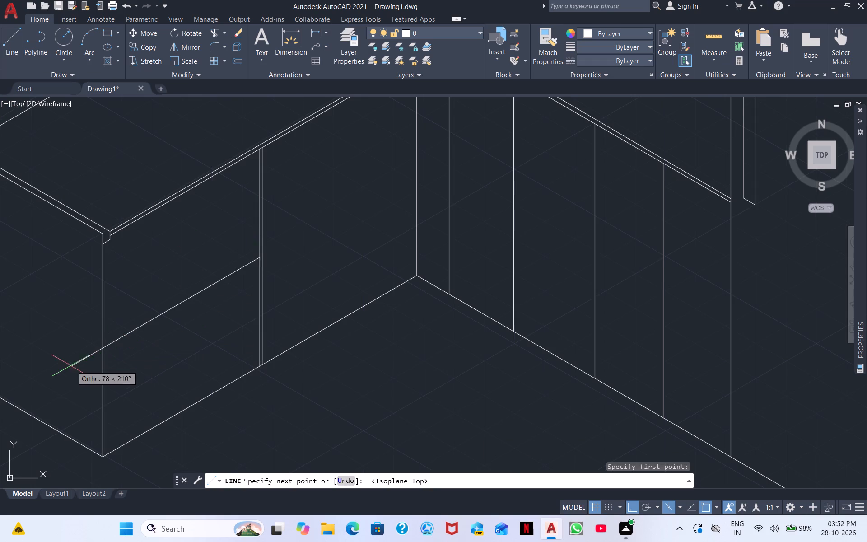
left_click(58, 368)
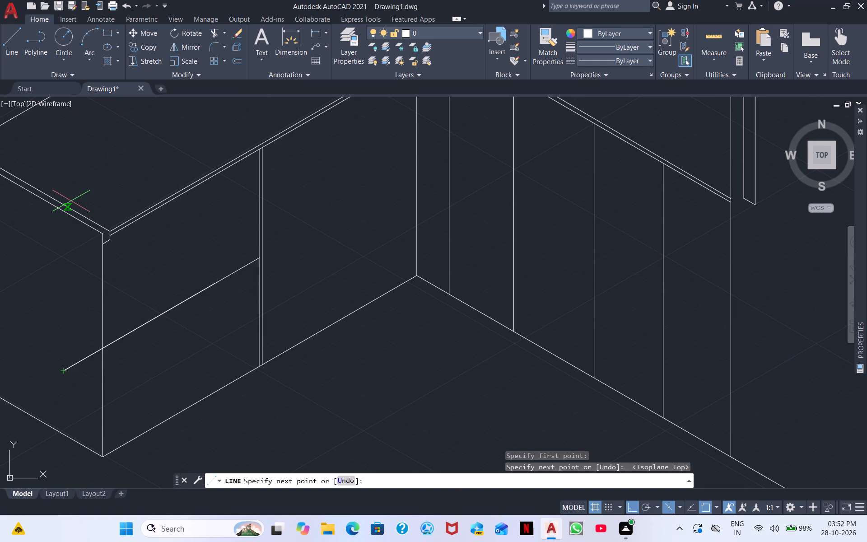
key("Escape")
Trim the new cross line's overhang at the counter's outer vertical edge.
left_click(207, 32)
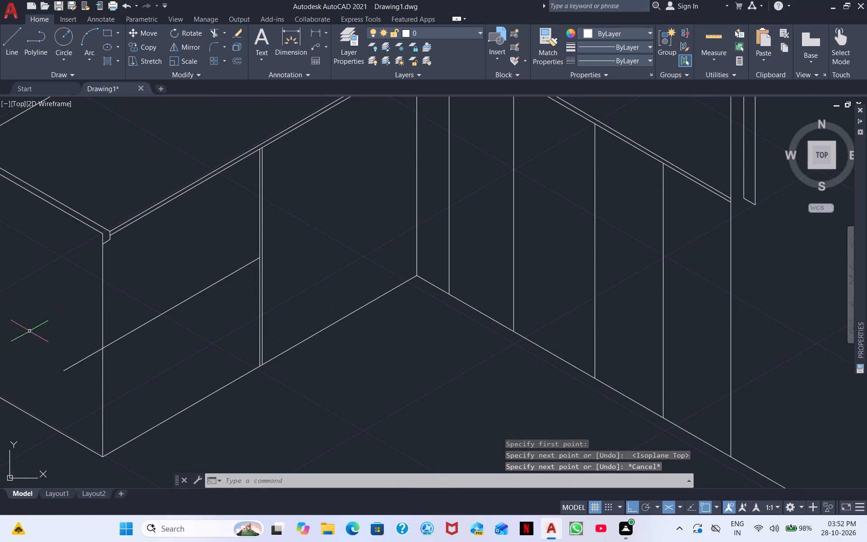
left_click_drag(62, 349, 70, 375)
left_click(63, 320)
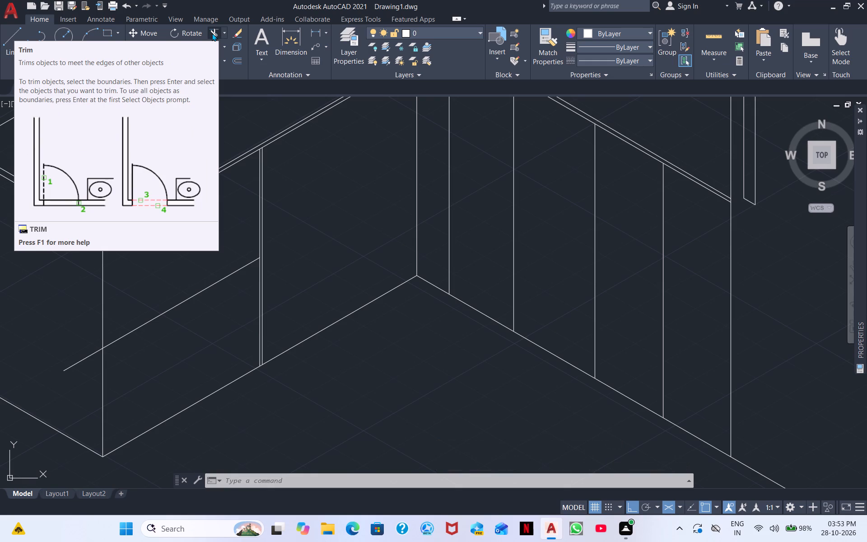
left_click(212, 33)
left_click_drag(72, 357, 73, 387)
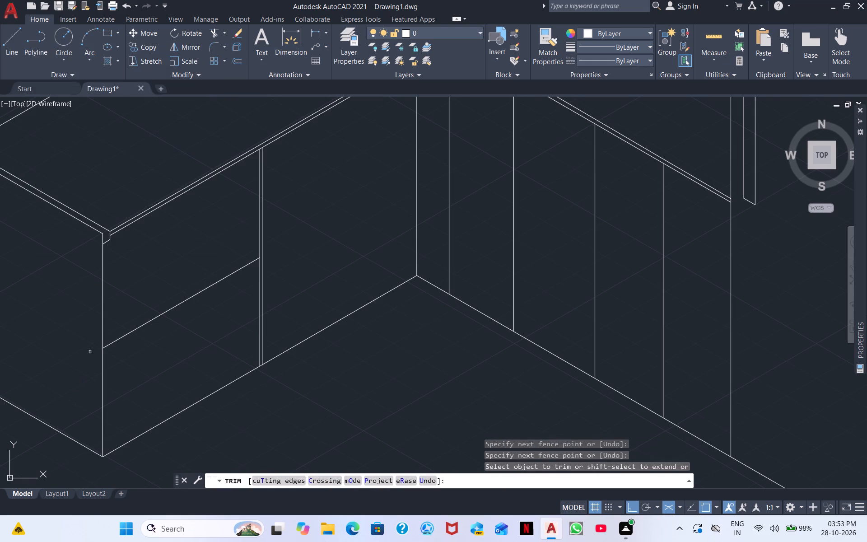
scroll(159, 280, "down", 2)
key("Escape")
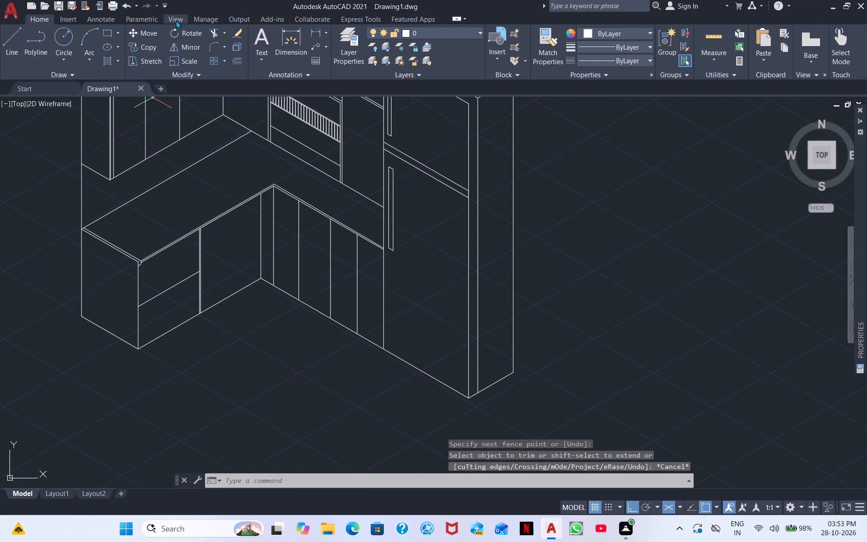
Draw a parallel line just below the cross line, from the counter's outer vertical edge to the double divider.
left_click(16, 38)
scroll(136, 327, "up", 3)
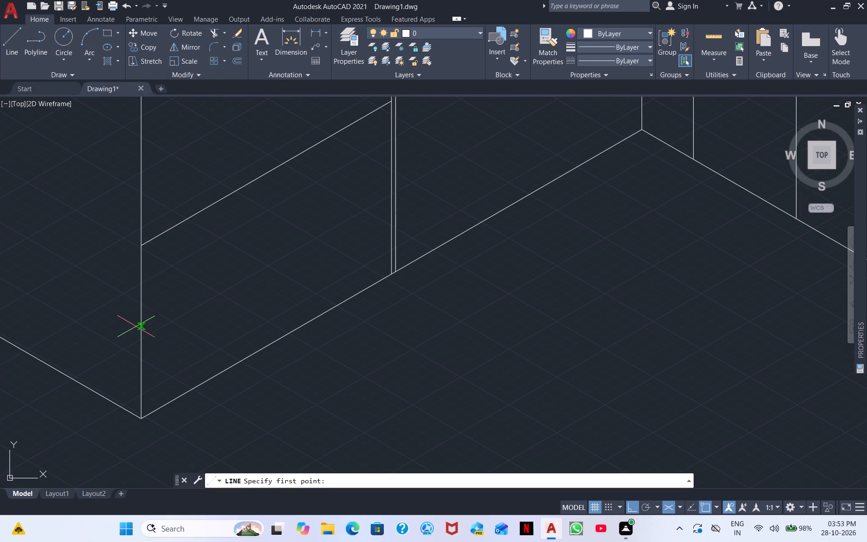
left_click(143, 252)
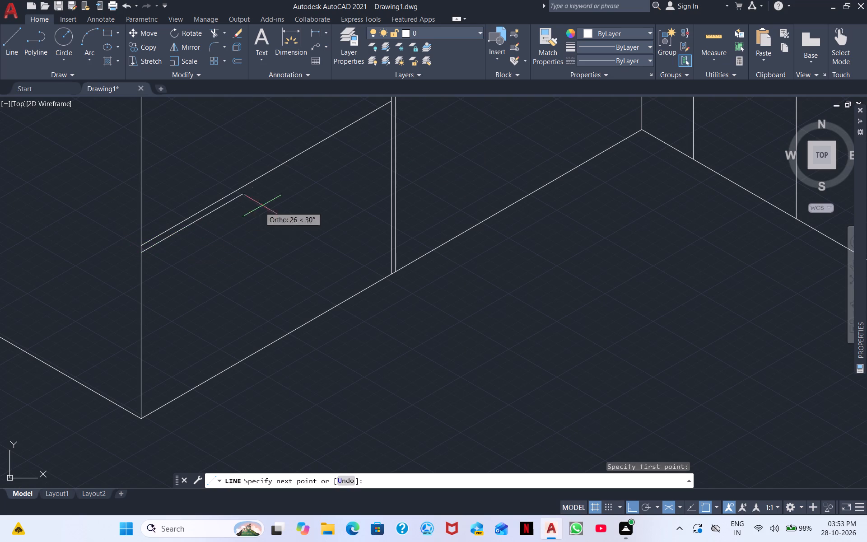
middle_click_drag(315, 193, 195, 316)
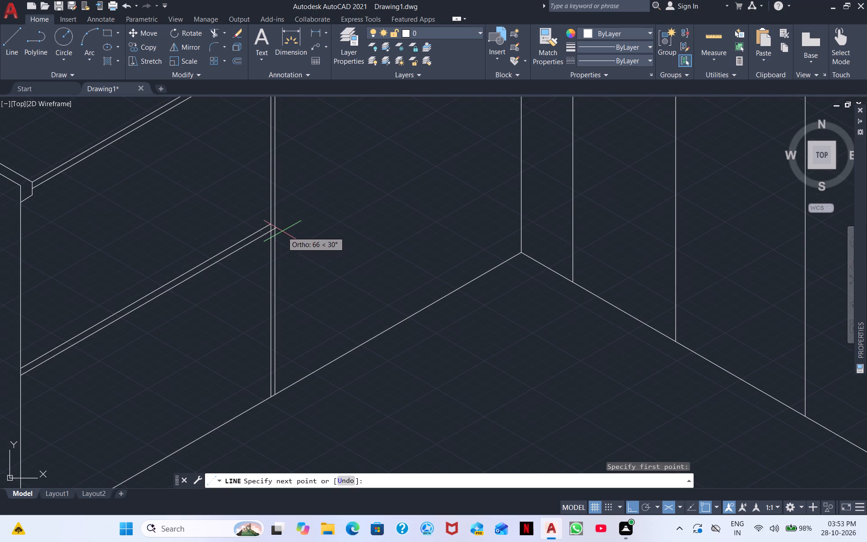
scroll(273, 229, "up", 4)
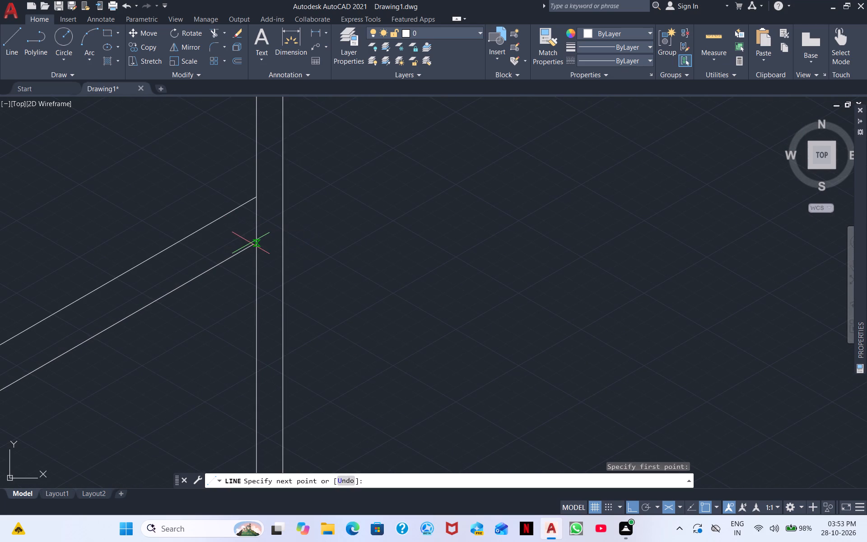
left_click(255, 241)
key("Escape")
scroll(226, 256, "down", 3)
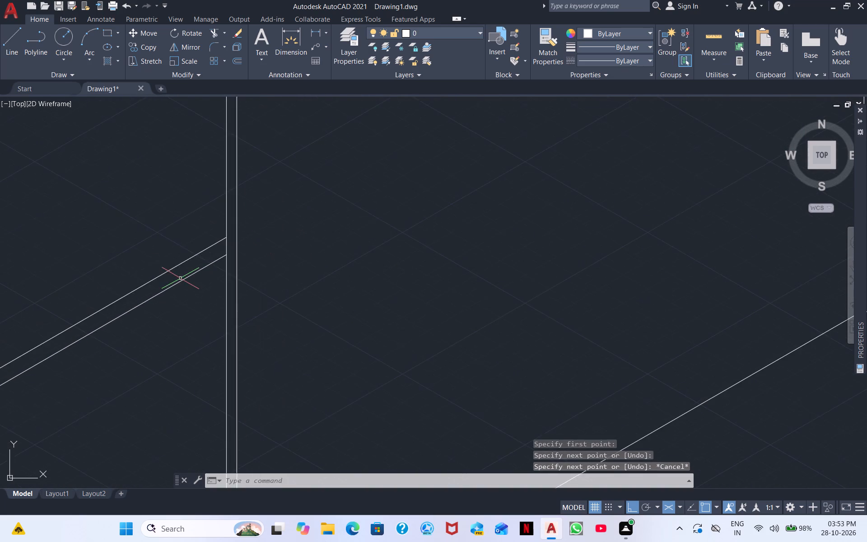
Draw a vertical line about midway between the double divider and the inner corner, from the countertop's lower edge past the base line.
middle_click_drag(210, 279, 336, 238)
scroll(232, 331, "down", 2)
middle_click_drag(133, 373, 205, 302)
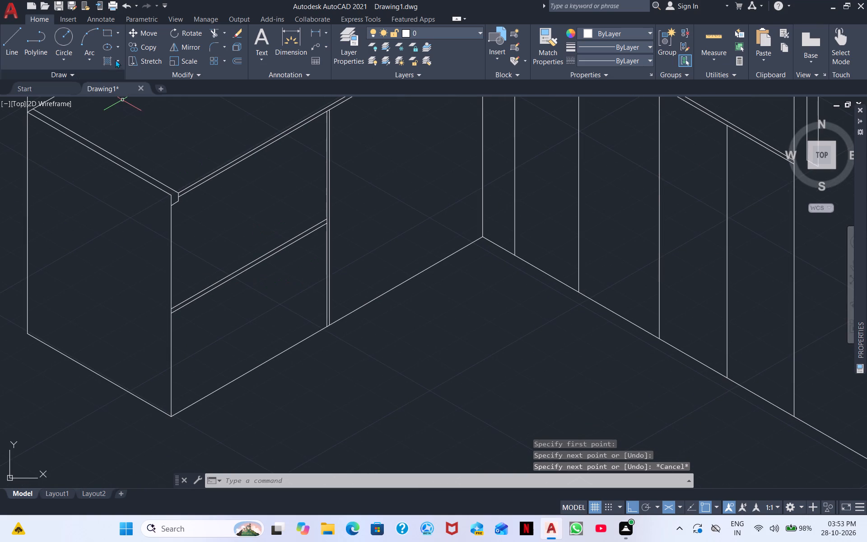
left_click(16, 28)
scroll(215, 234, "up", 2)
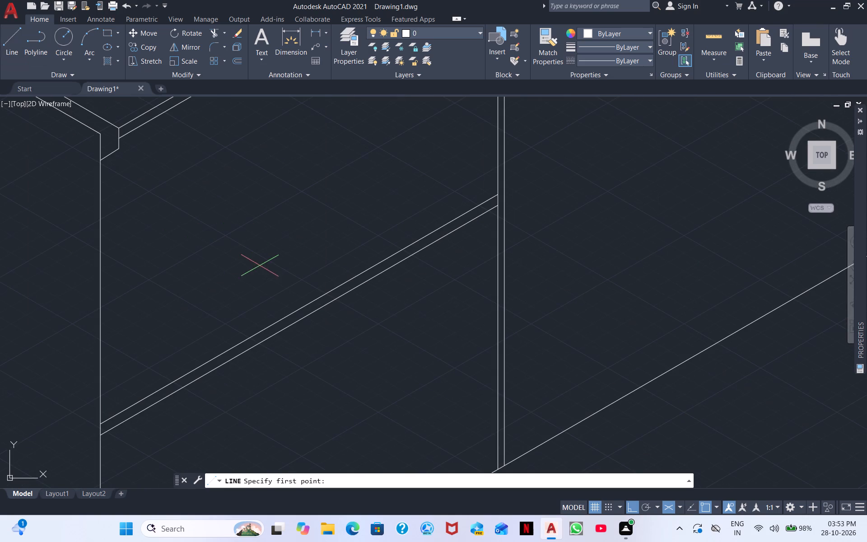
scroll(261, 266, "down", 1)
scroll(366, 233, "down", 2)
middle_click_drag(424, 193, 388, 217)
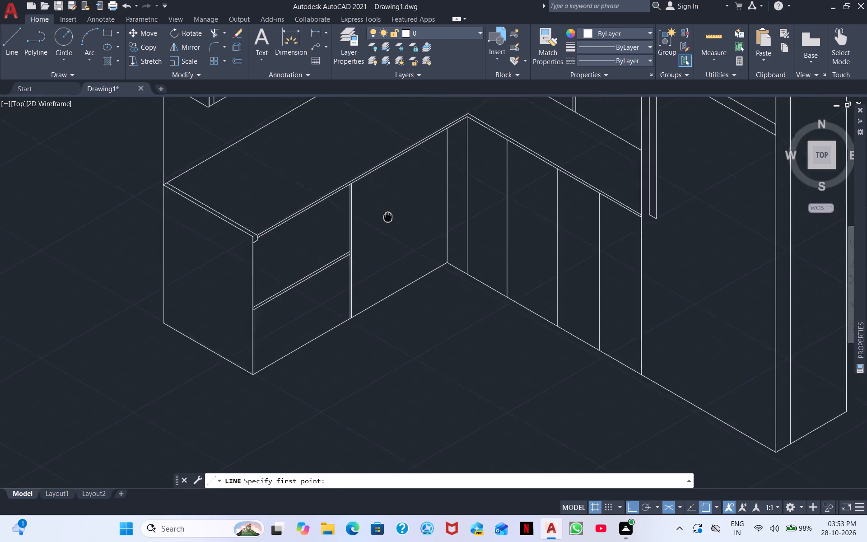
middle_click_drag(388, 217, 233, 323)
left_click(243, 266)
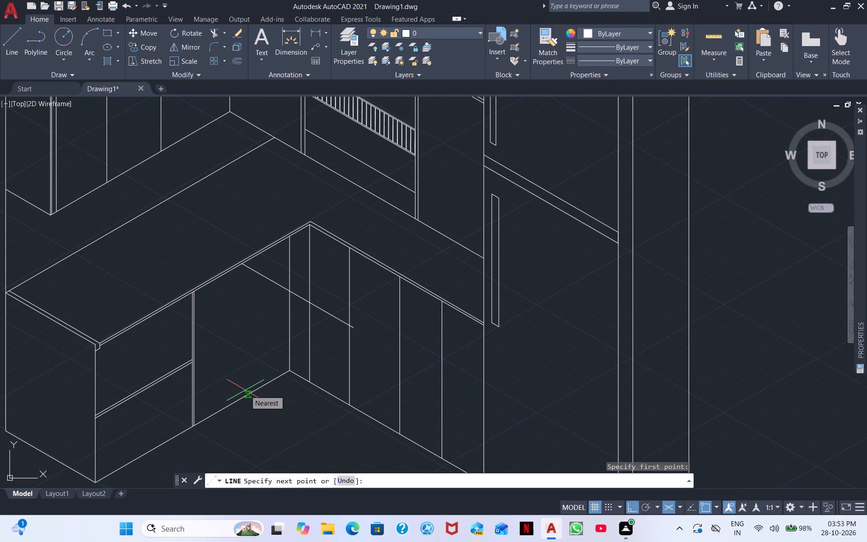
key("F5")
left_click(242, 416)
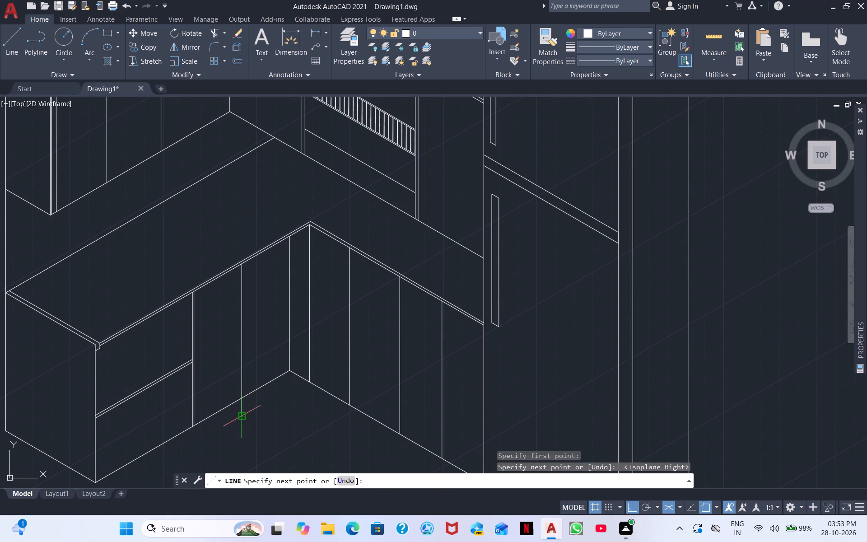
key("Escape")
Trim the new vertical line's lower end at the counter's base line.
left_click(213, 34)
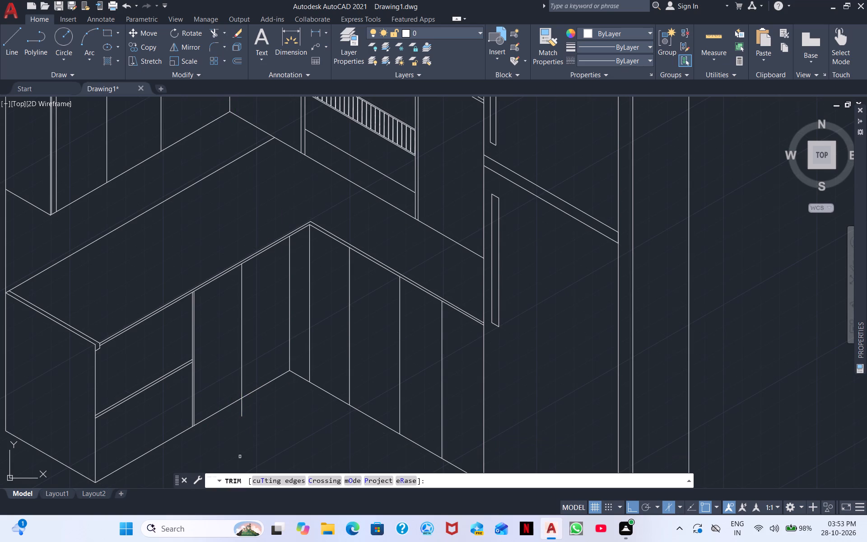
left_click(242, 413)
right_click_drag(267, 404, 267, 405)
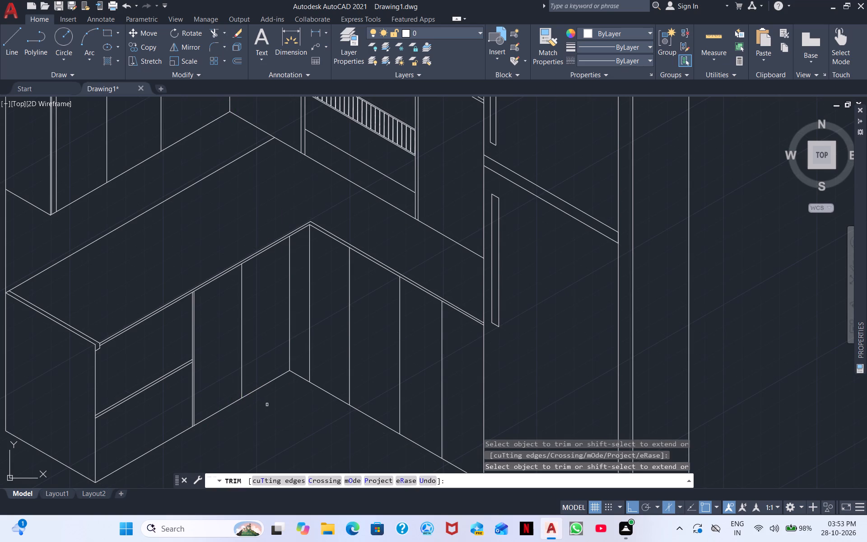
right_click_drag(267, 405, 266, 409)
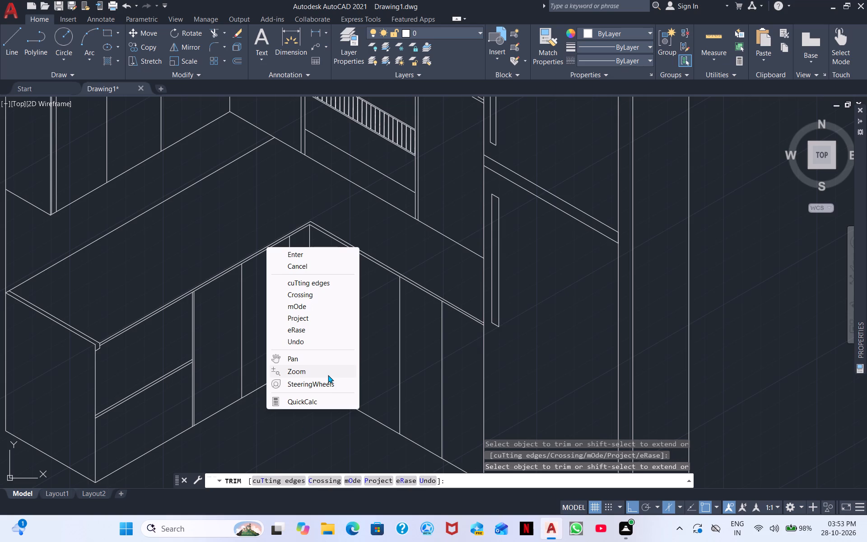
left_click(305, 254)
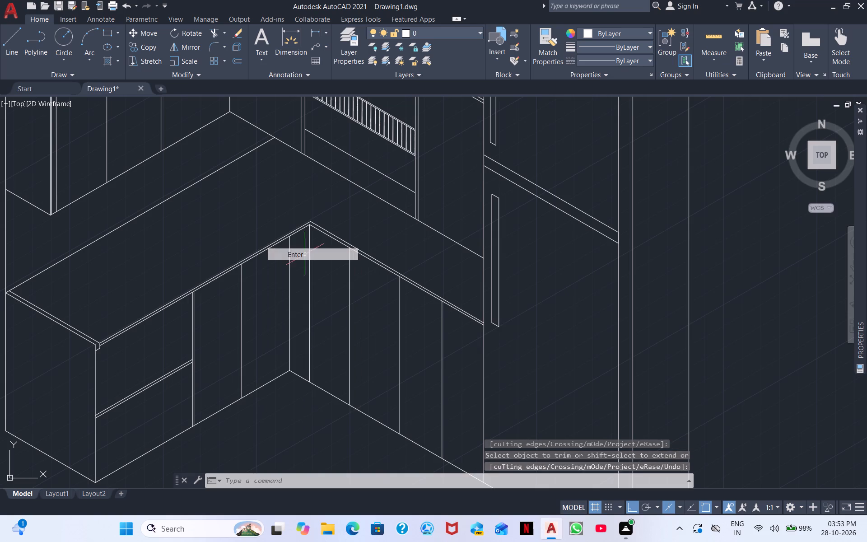
Draw an isometric cross line on the left isoplane between the second and third dividers from the inner corner on the right-hand counter run.
scroll(322, 311, "up", 2)
middle_click_drag(354, 294, 348, 299)
scroll(350, 297, "down", 1)
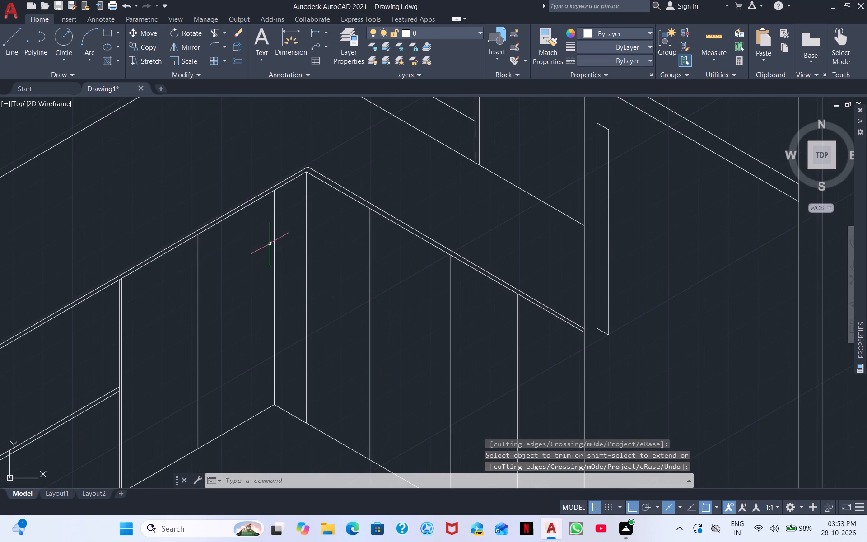
left_click(10, 53)
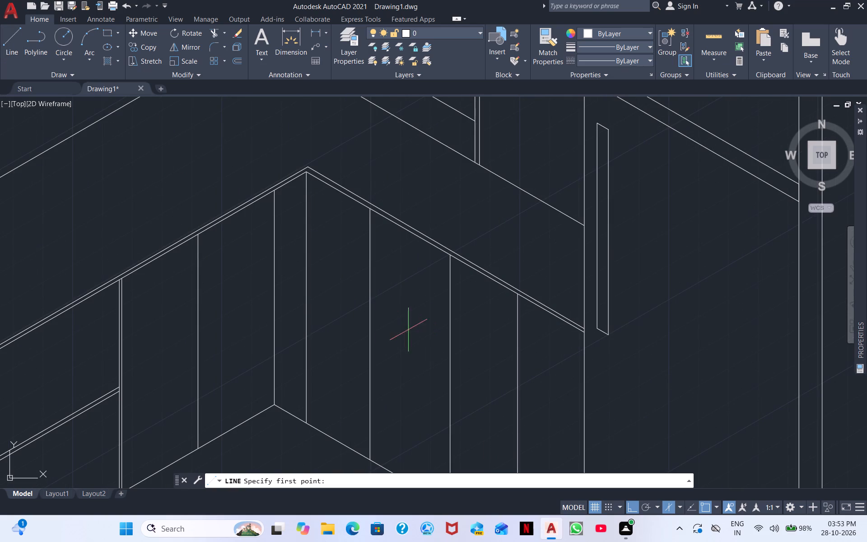
left_click(372, 318)
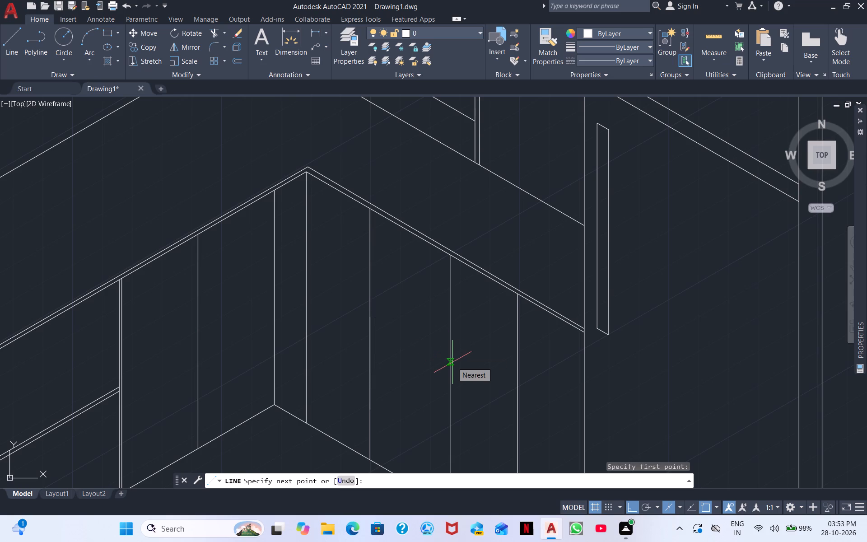
key("ctrl+F5")
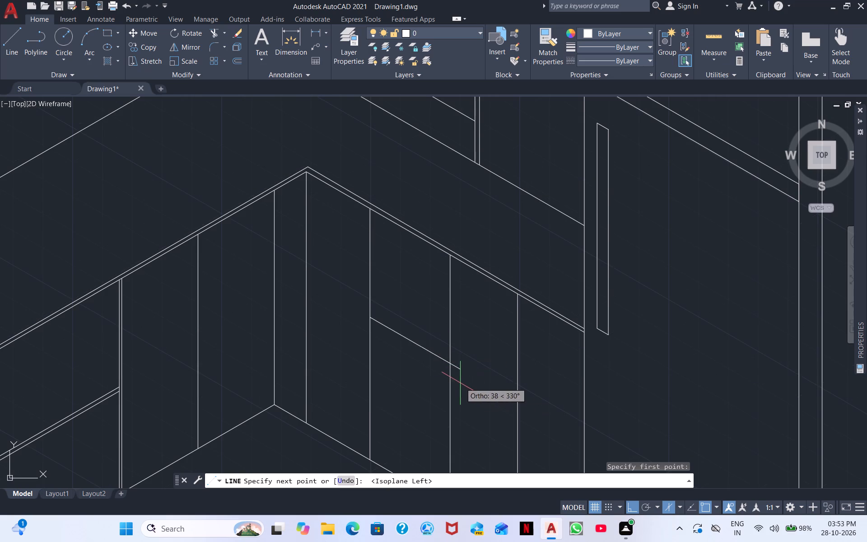
left_click(450, 366)
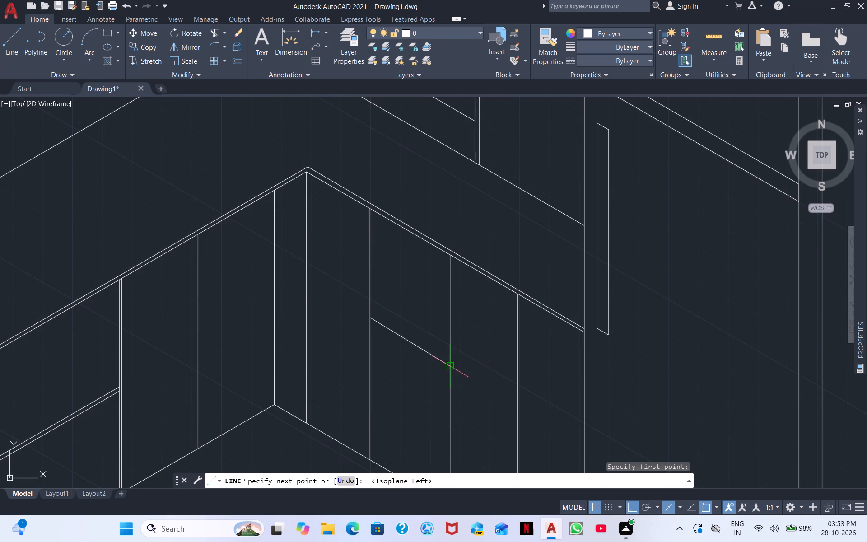
right_click(462, 364)
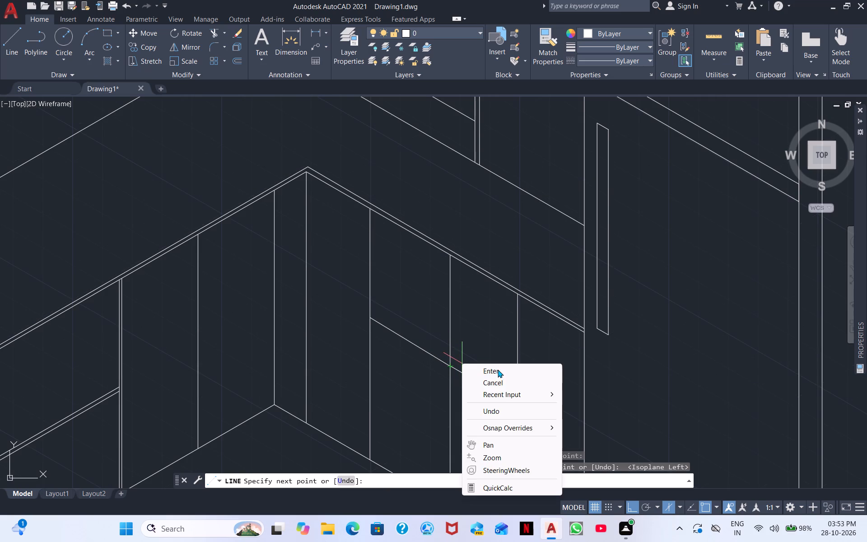
left_click(498, 372)
Draw a second cross line just below the new one, between the same two dividers.
right_click(472, 380)
left_click(533, 176)
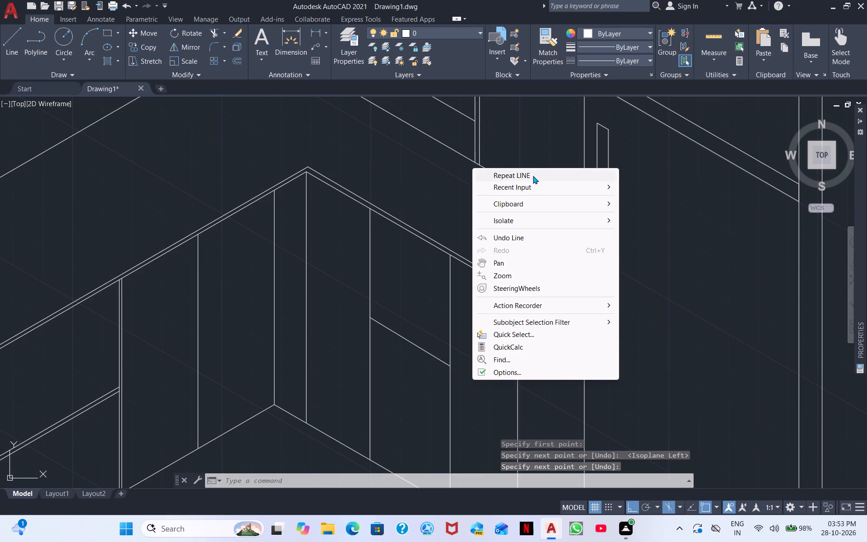
scroll(350, 329, "up", 2)
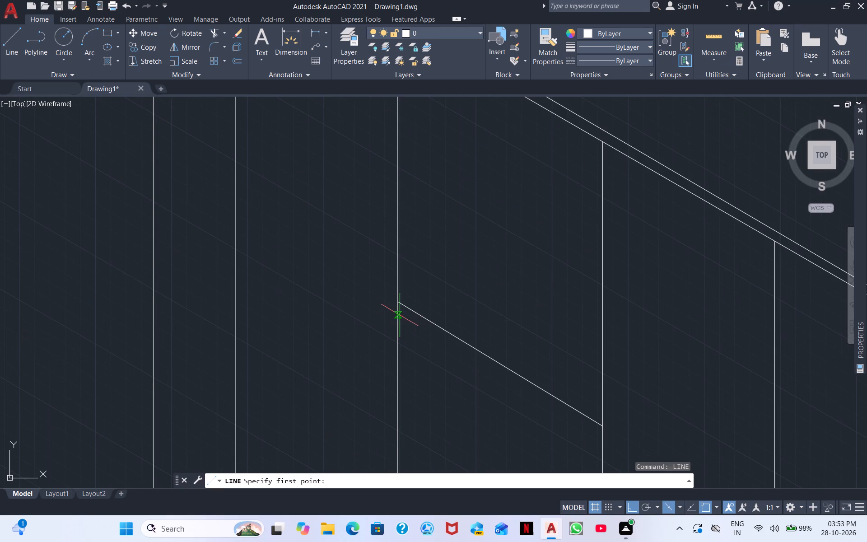
left_click(401, 316)
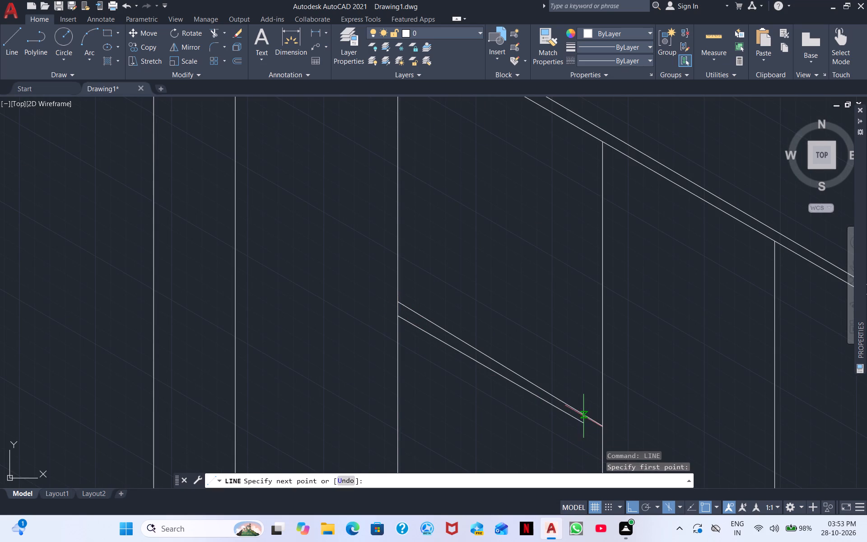
left_click(603, 435)
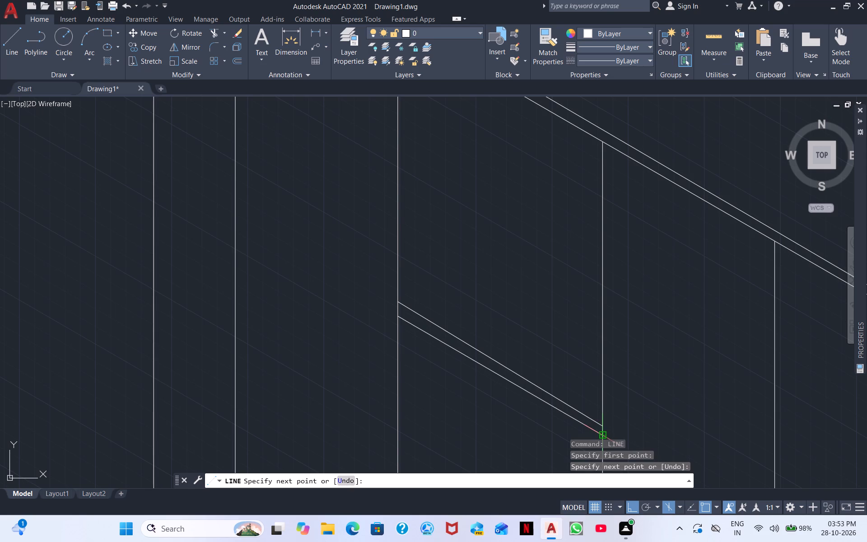
key("Escape")
Select the pair of new cross lines between the second and third dividers of the right-hand counter run.
scroll(598, 440, "down", 3)
scroll(556, 416, "down", 1)
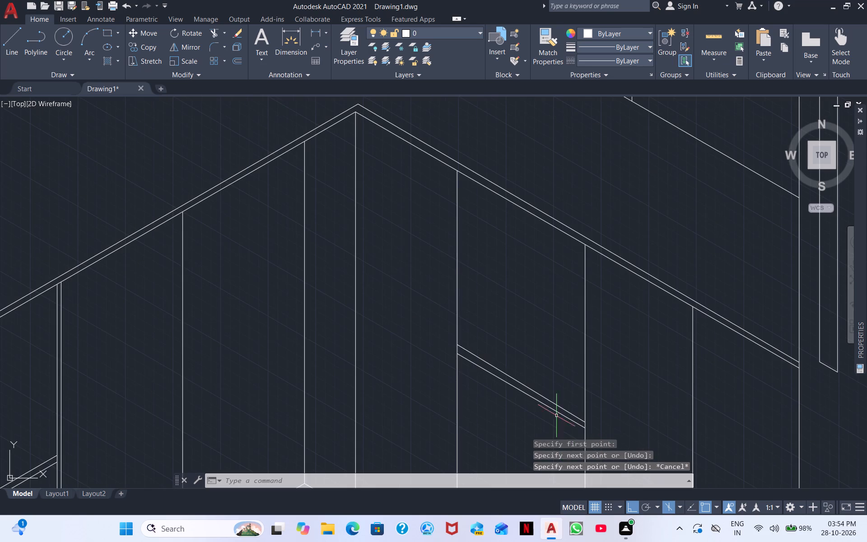
left_click(563, 416)
key("Escape")
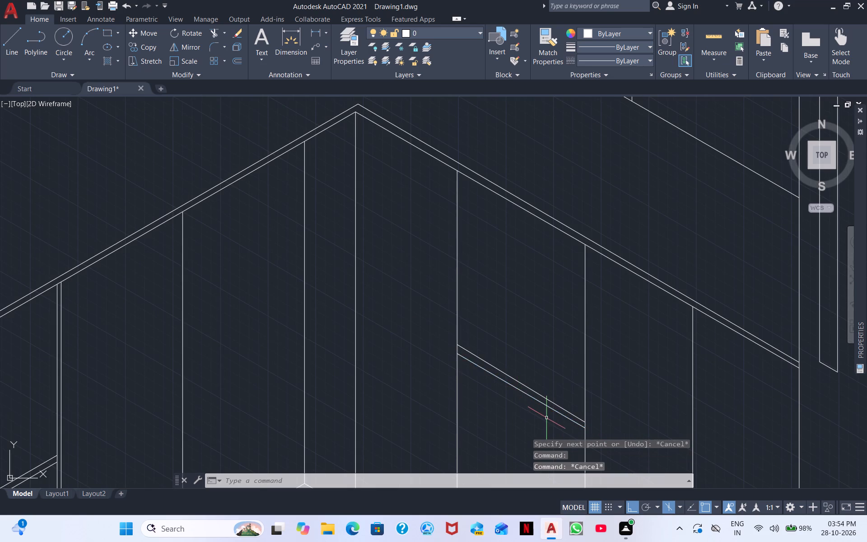
left_click(546, 418)
left_click(517, 363)
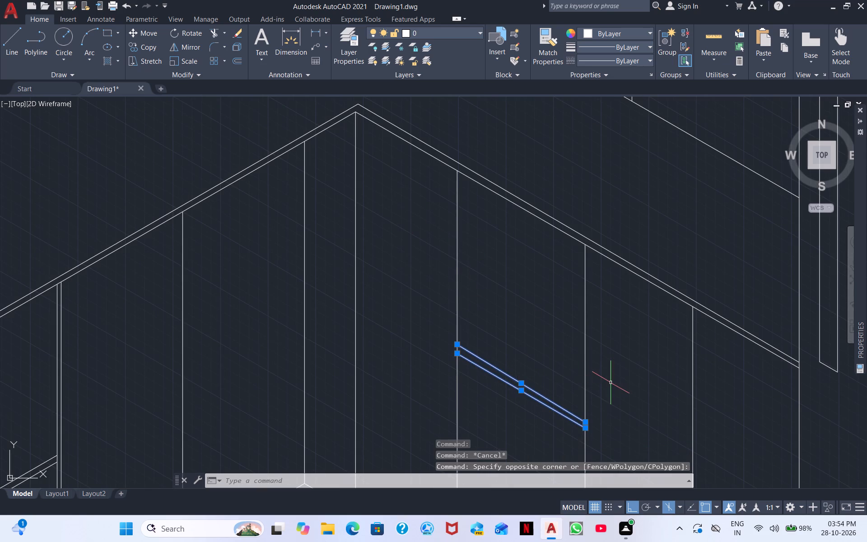
scroll(592, 339, "down", 1)
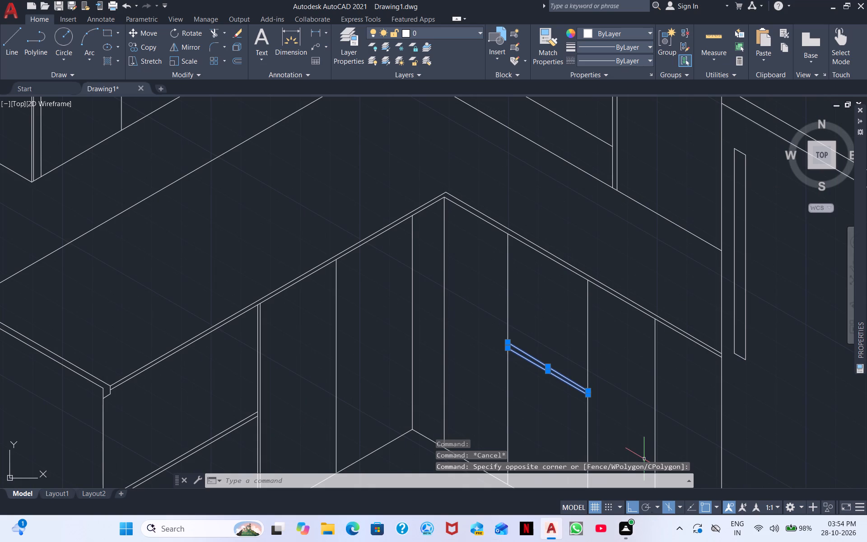
middle_click_drag(445, 369, 320, 212)
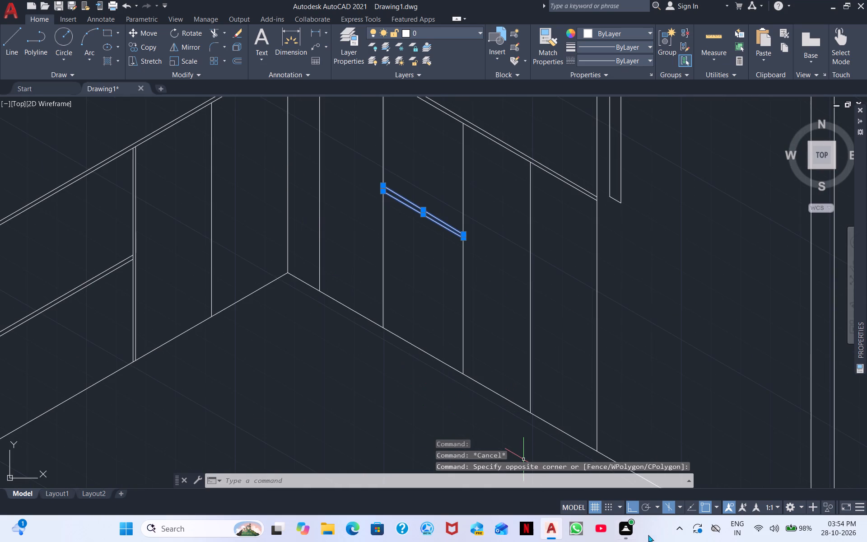
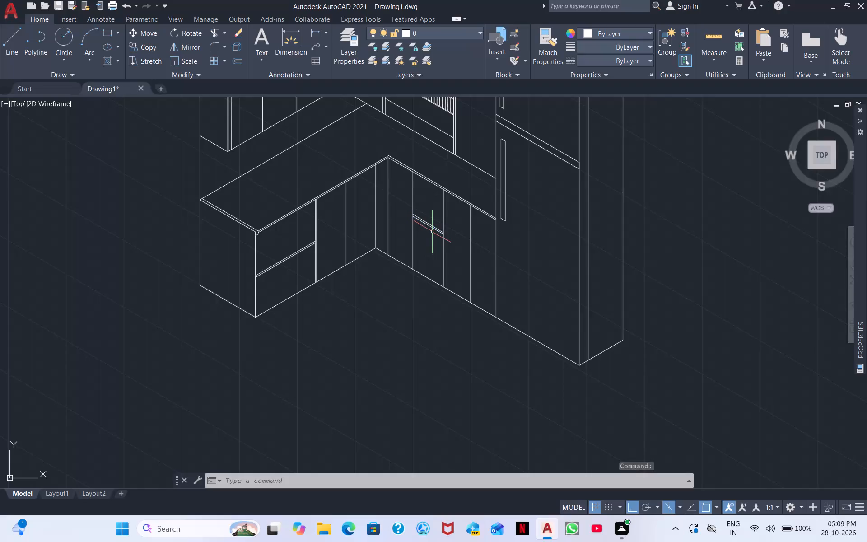
Erase the two closely spaced sloping drawer lines in the base cabinets along the wall facing the inner corner's right-hand run.
scroll(432, 232, "up", 3)
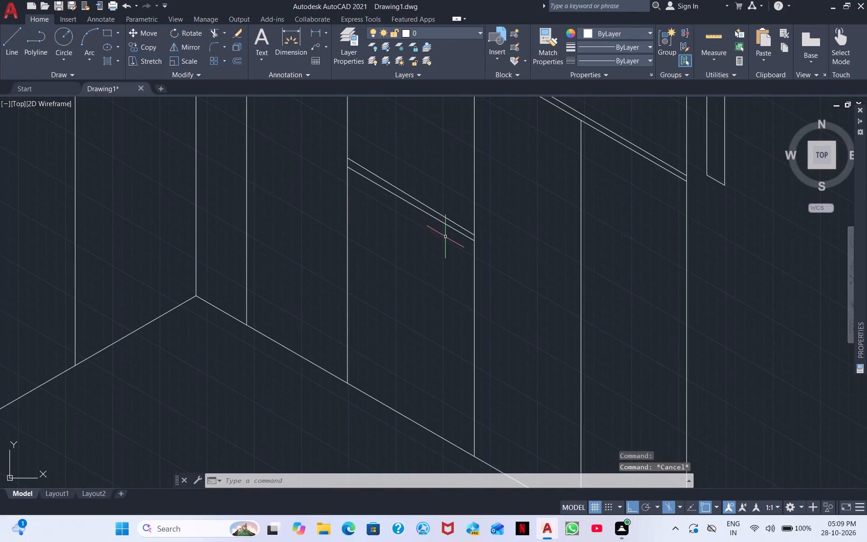
left_click(447, 238)
left_click(412, 200)
right_click(414, 206)
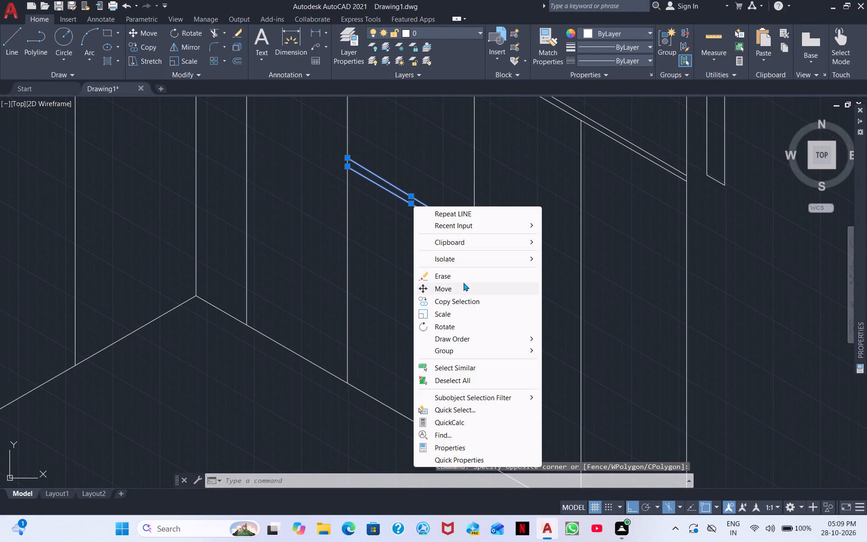
left_click(457, 275)
Erase the three vertical door divider lines from the right-hand run of base cabinets.
scroll(456, 263, "down", 2)
scroll(542, 241, "down", 1)
scroll(504, 279, "up", 2)
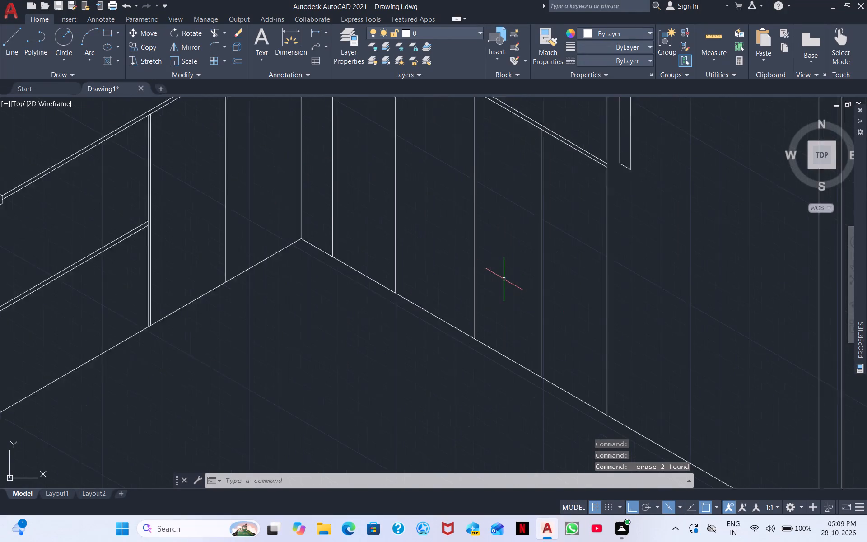
scroll(504, 279, "up", 1)
left_click_drag(577, 317, 526, 302)
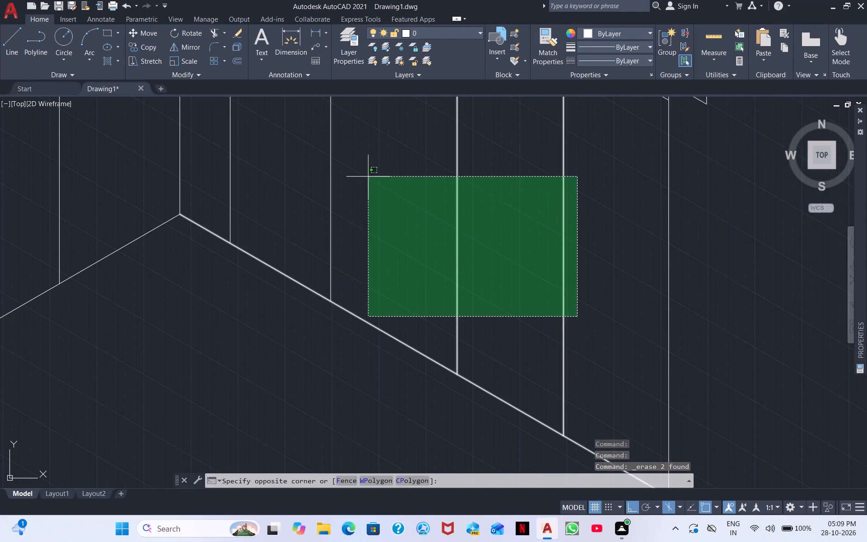
left_click(368, 177)
scroll(349, 198, "down", 1)
middle_click_drag(382, 199, 423, 357)
left_click(414, 320)
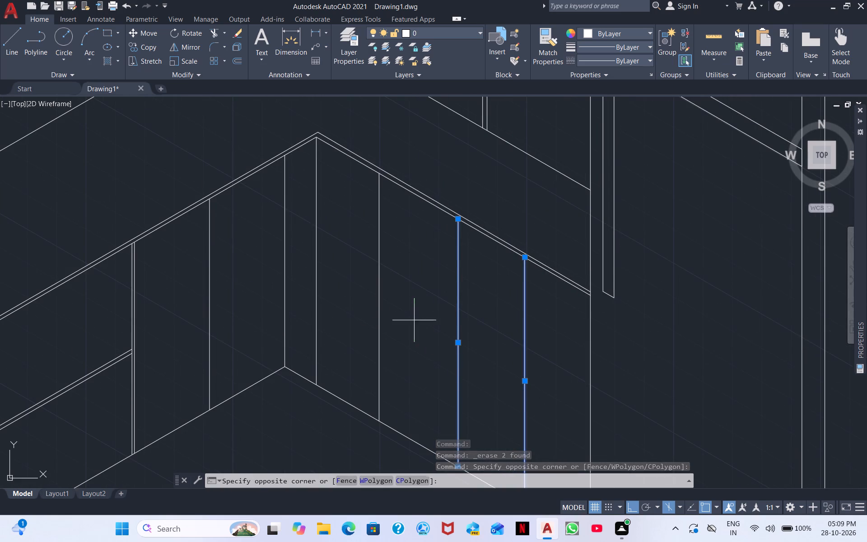
left_click(371, 290)
right_click(438, 298)
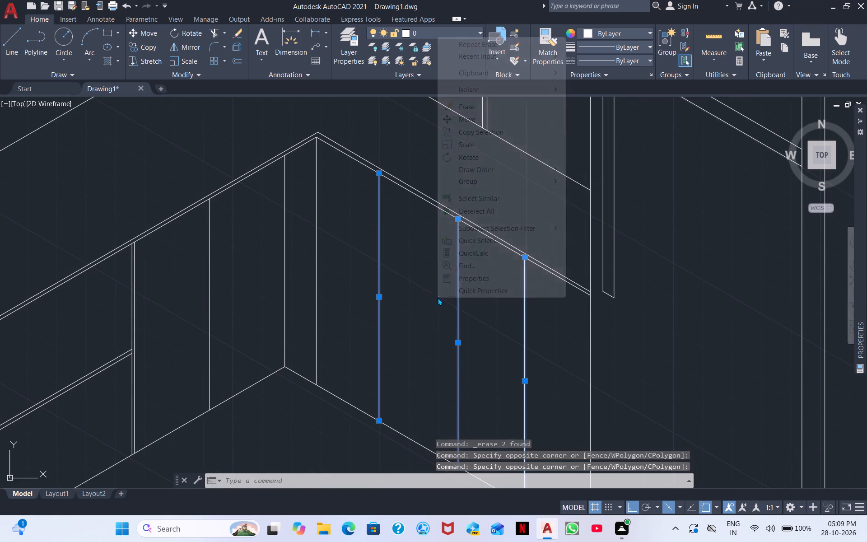
left_click(470, 104)
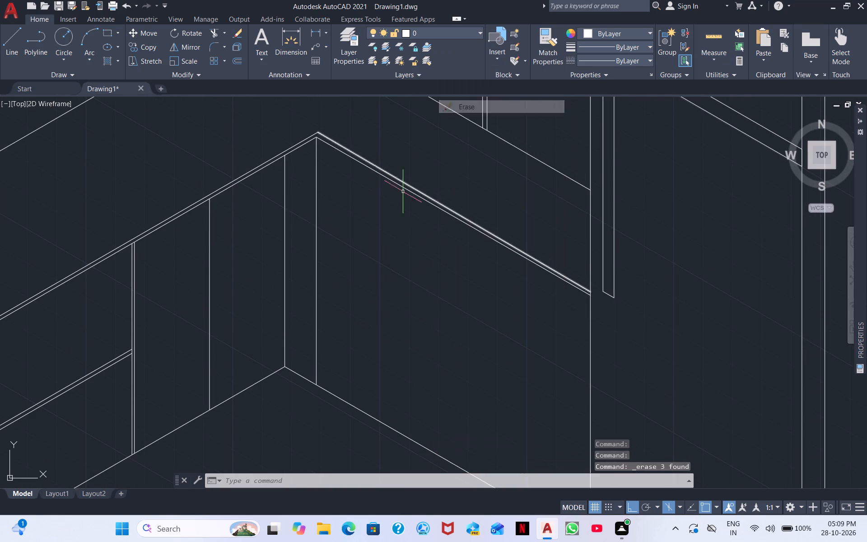
Draw a vertical divider about a third along the right-hand base run, from the countertop's lower edge past the floor line.
scroll(395, 205, "down", 1)
middle_click_drag(398, 224, 428, 318)
scroll(373, 253, "up", 1)
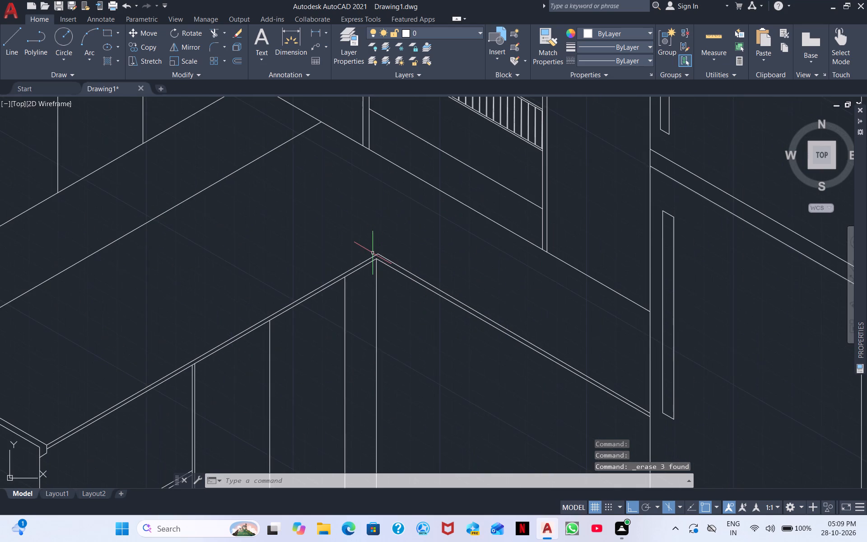
scroll(381, 241, "down", 1)
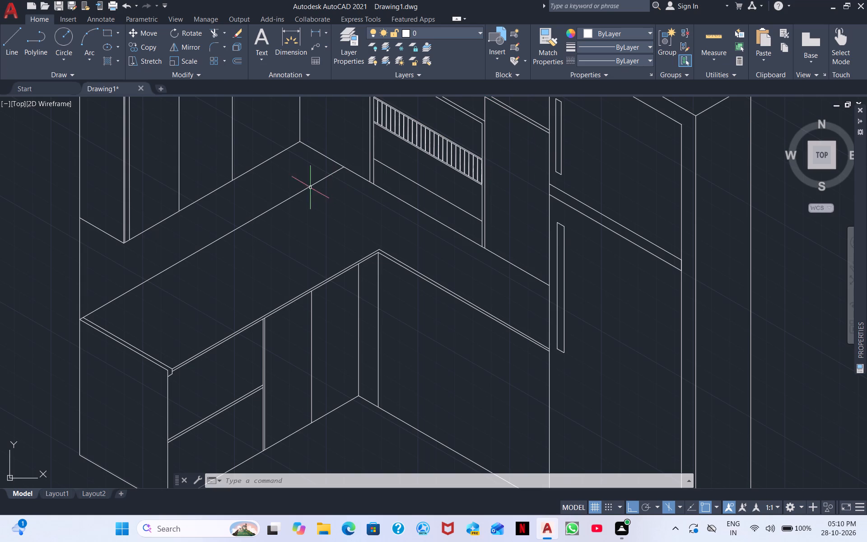
scroll(211, 229, "up", 2)
scroll(213, 235, "down", 2)
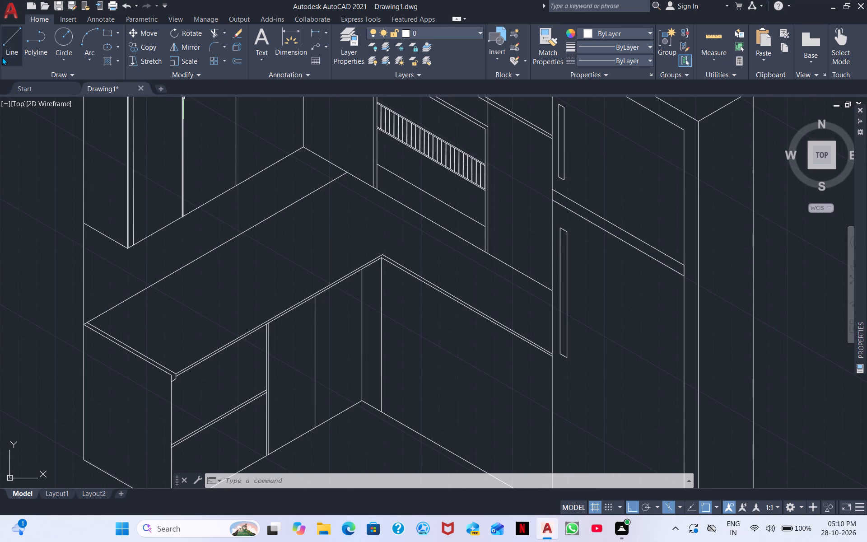
left_click(2, 57)
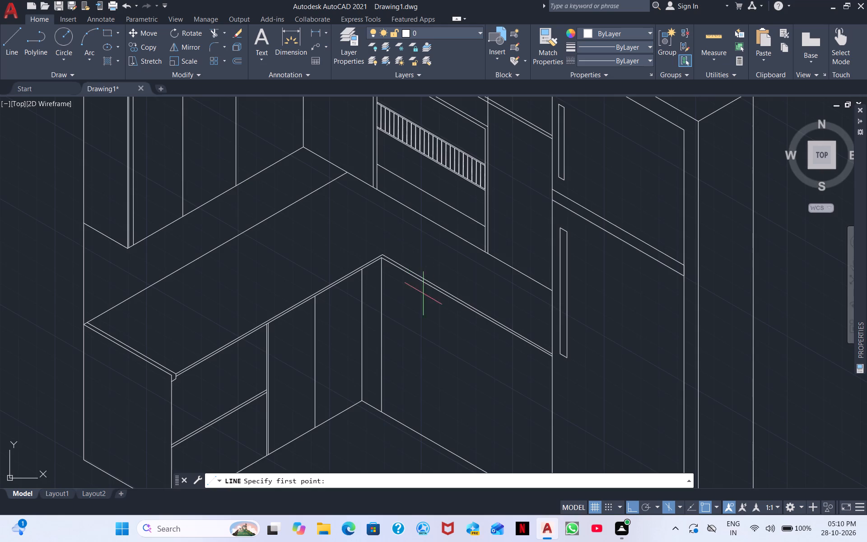
middle_click_drag(423, 294, 339, 178)
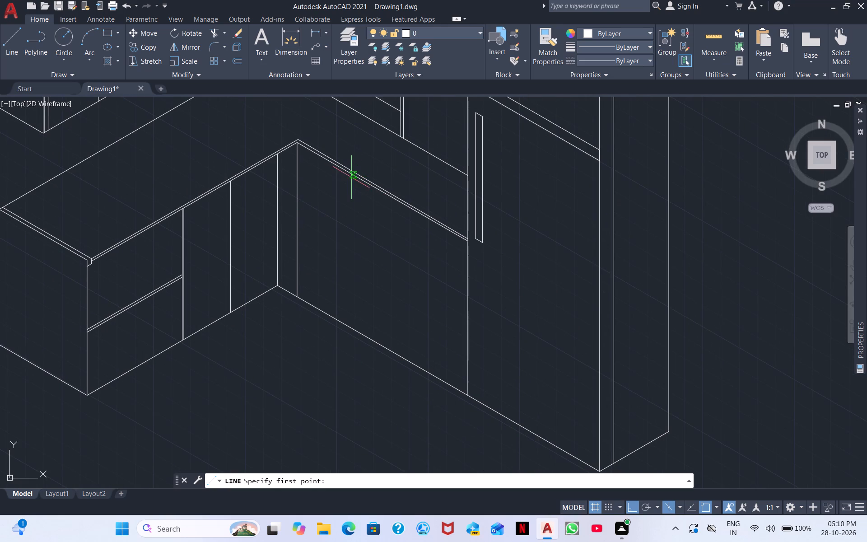
left_click(355, 177)
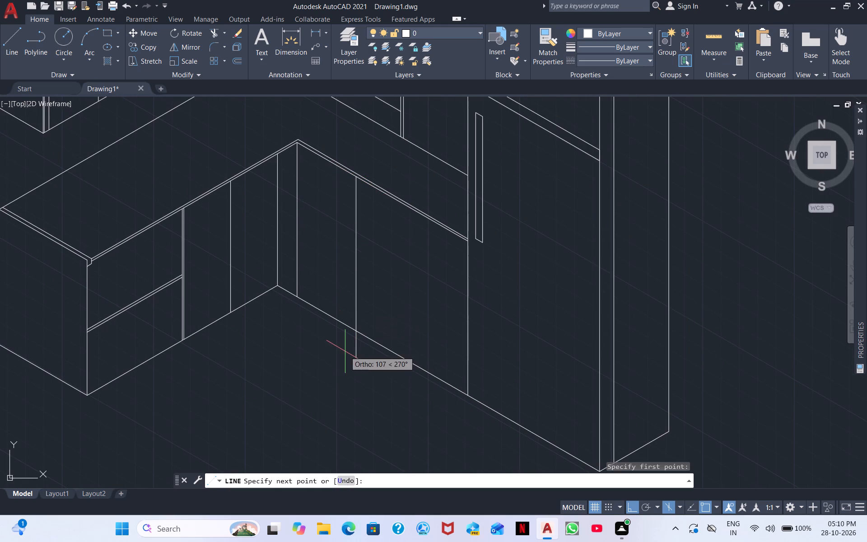
left_click(345, 357)
right_click(340, 351)
left_click(362, 356)
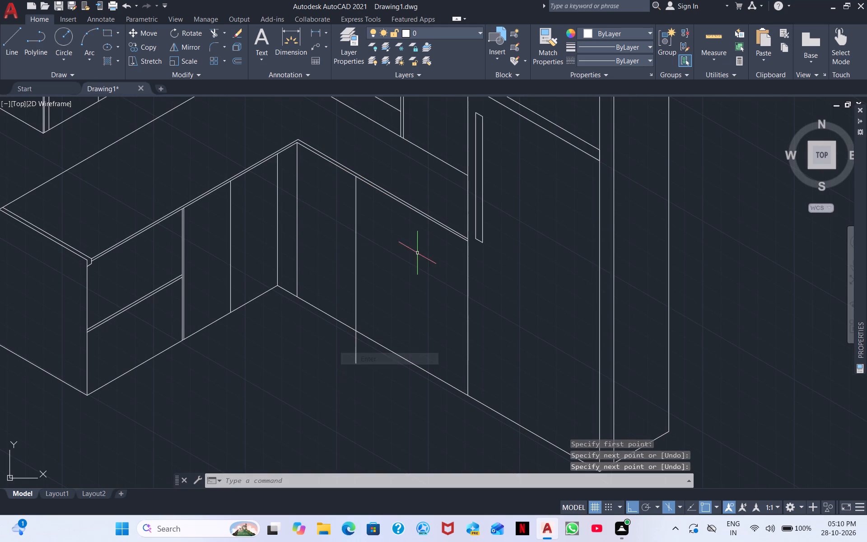
Draw a second vertical divider about two-thirds along the right-hand base run, from the countertop's lower edge past the floor line.
right_click(417, 253)
left_click(458, 259)
scroll(431, 252, "up", 3)
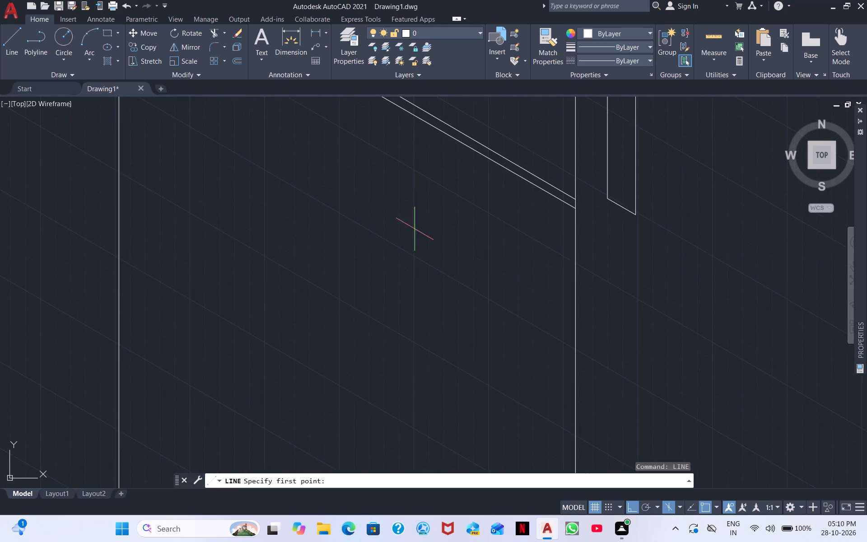
scroll(390, 192, "down", 2)
left_click(373, 149)
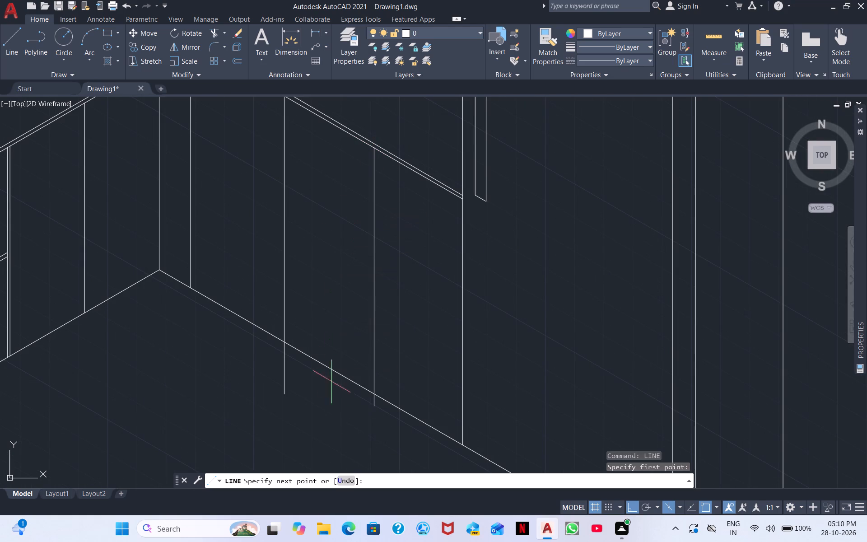
left_click(353, 421)
right_click(354, 406)
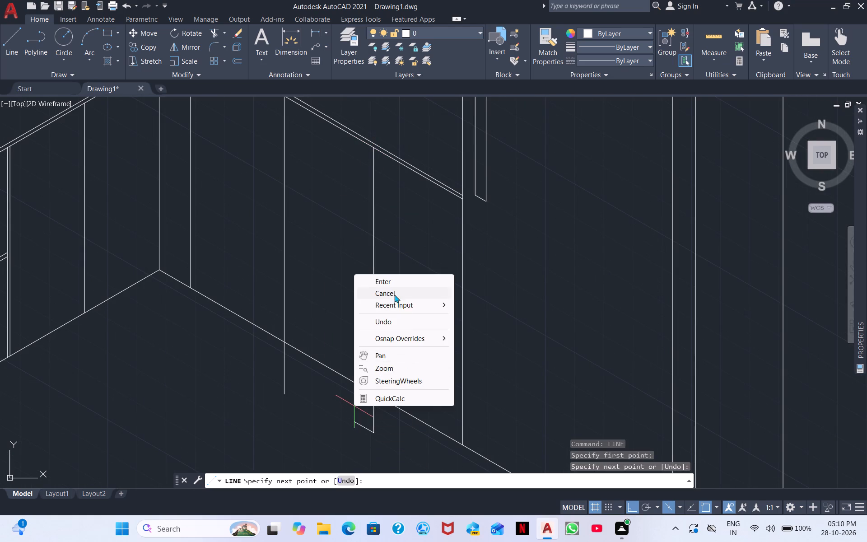
left_click(393, 292)
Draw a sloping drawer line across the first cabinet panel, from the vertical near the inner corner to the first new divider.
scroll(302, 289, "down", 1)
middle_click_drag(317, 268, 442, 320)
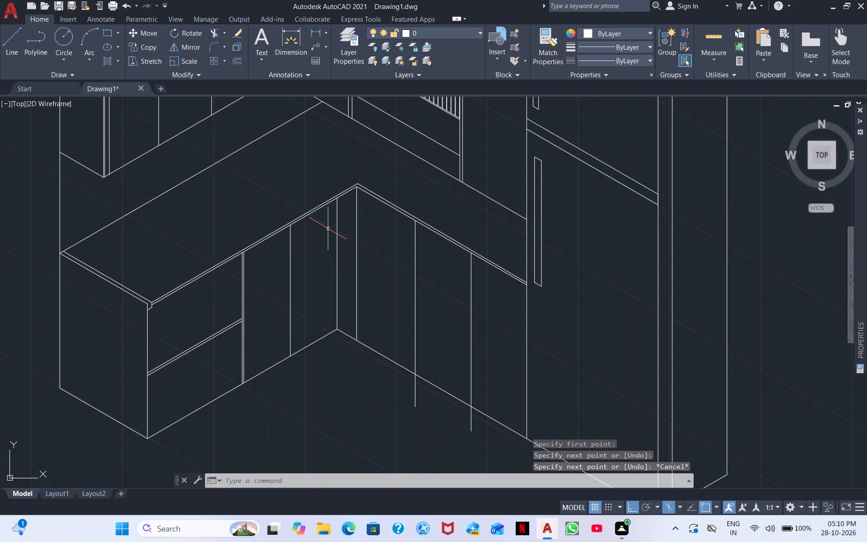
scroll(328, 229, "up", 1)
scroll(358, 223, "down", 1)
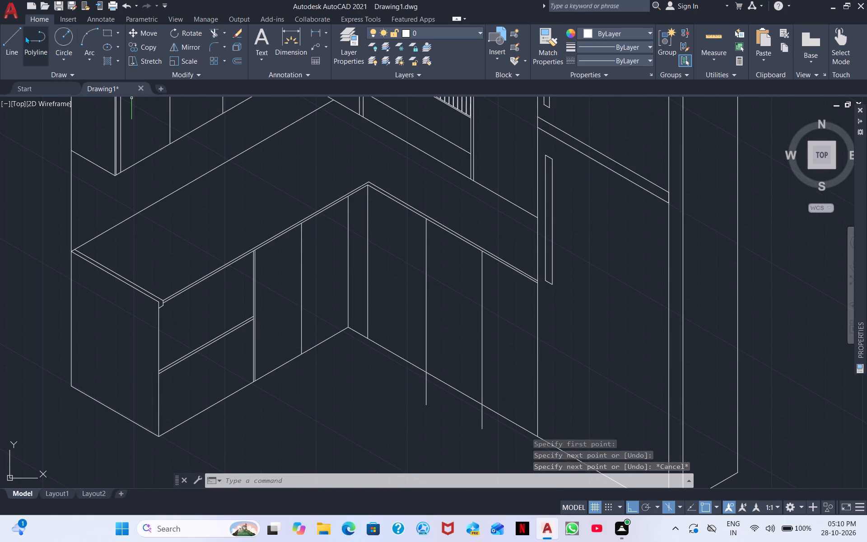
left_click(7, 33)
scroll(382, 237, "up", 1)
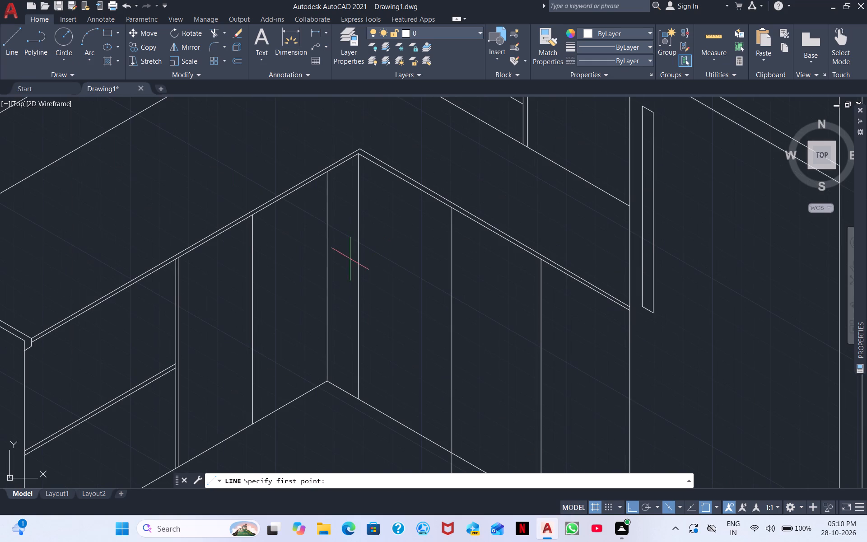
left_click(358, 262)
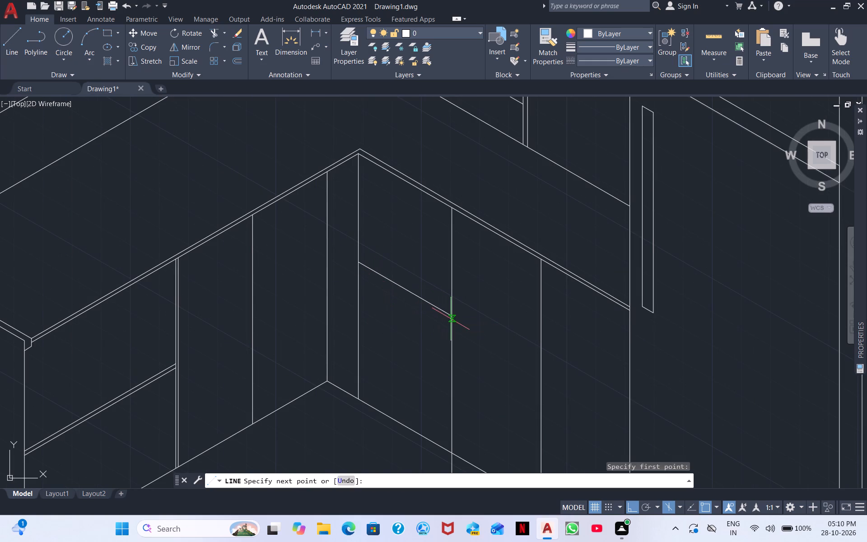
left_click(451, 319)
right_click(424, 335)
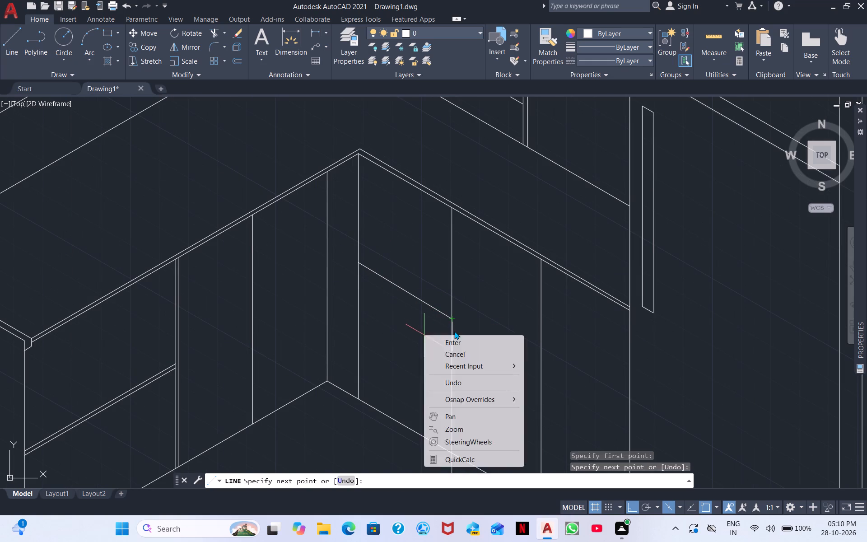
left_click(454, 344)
Draw an isometric line just below the sloping drawer line, from the same cabinet edge to slightly past the first new divider.
right_click(465, 315)
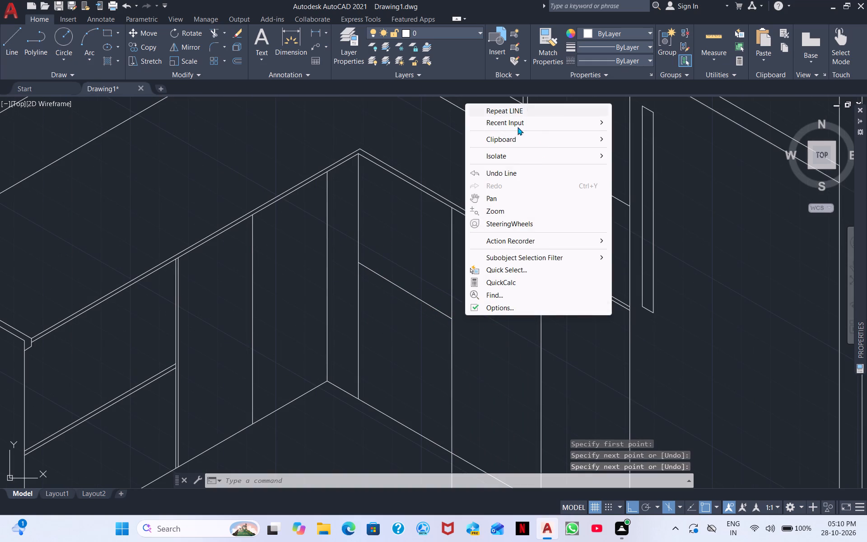
left_click(525, 110)
scroll(361, 276, "up", 4)
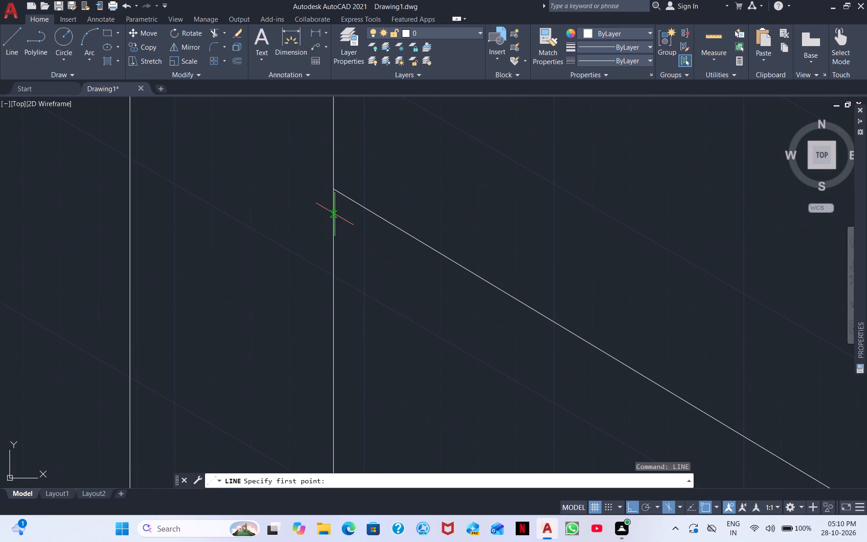
left_click(335, 214)
scroll(490, 355, "down", 2)
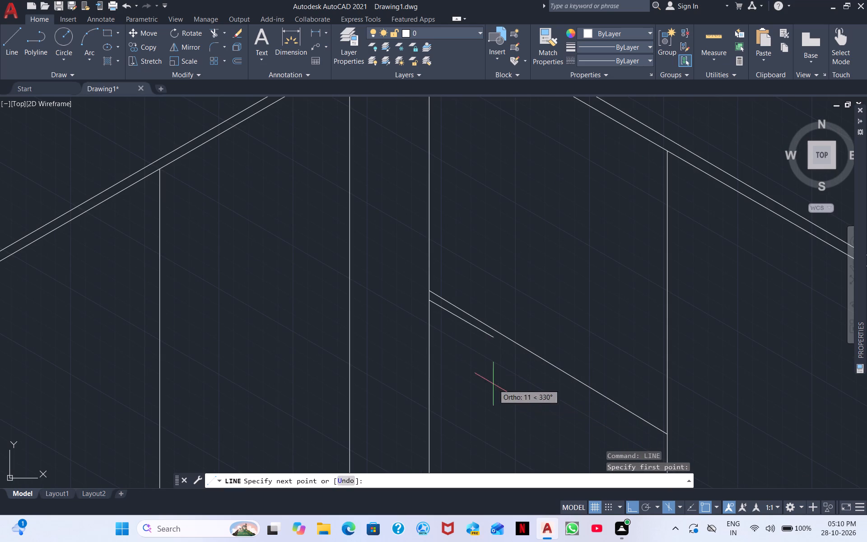
left_click(701, 430)
right_click(703, 428)
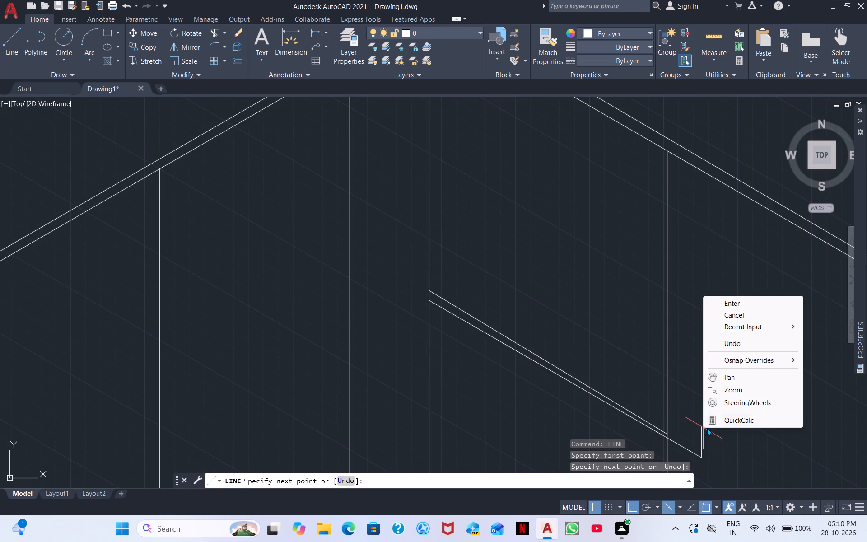
left_click(725, 303)
Draw an isometric line about 46 units long at 330° from the upper drawer line's start point, running past the divider.
right_click(713, 350)
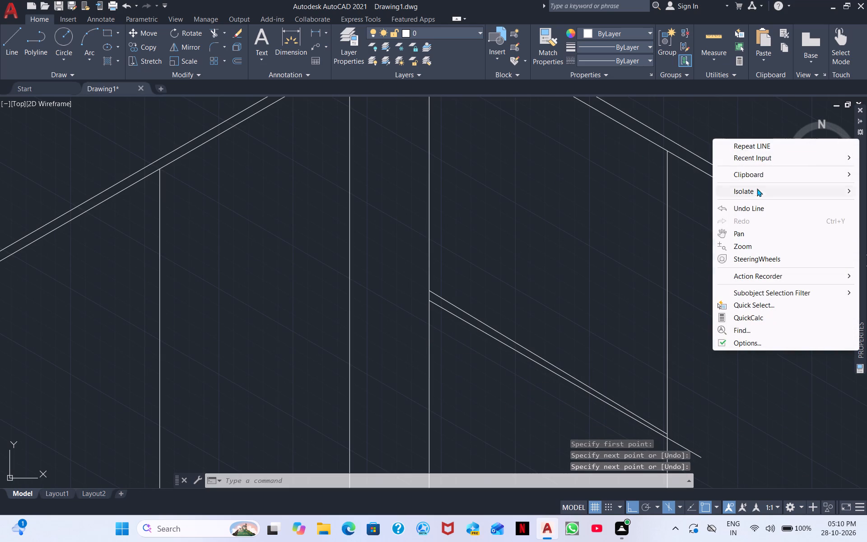
left_click(757, 145)
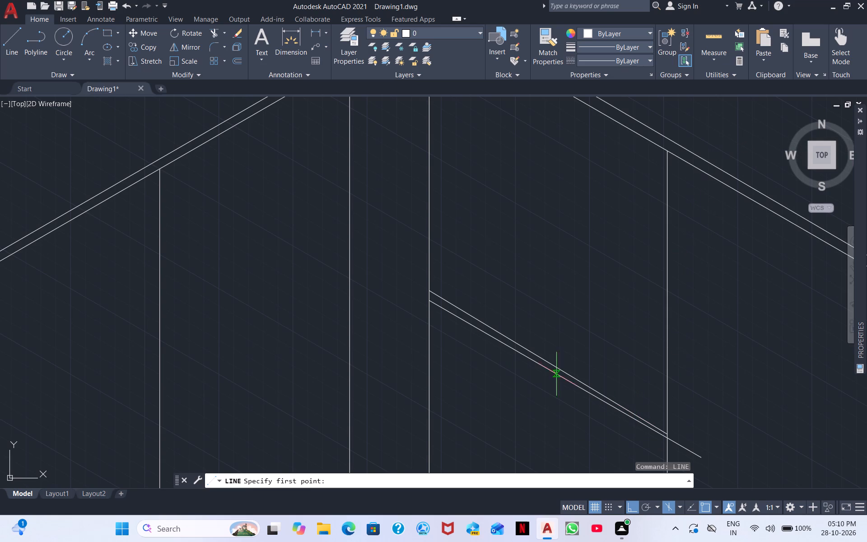
scroll(668, 436, "up", 1)
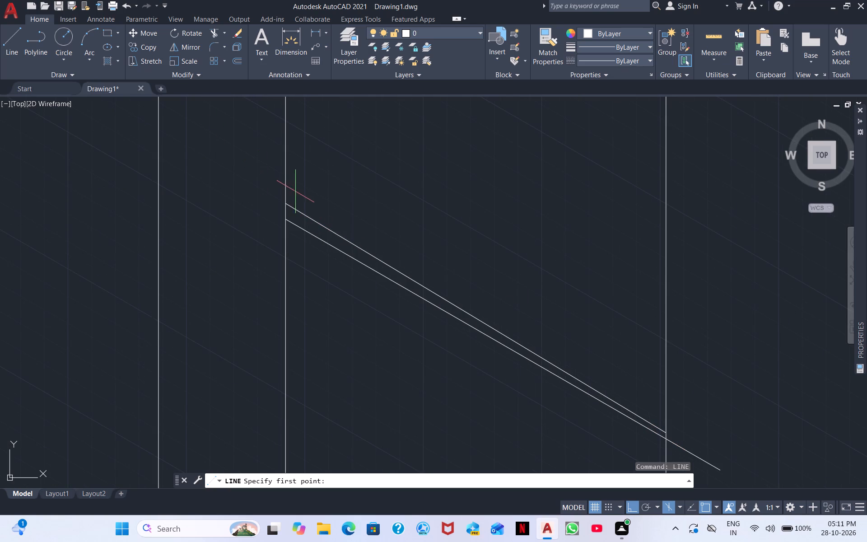
left_click(283, 199)
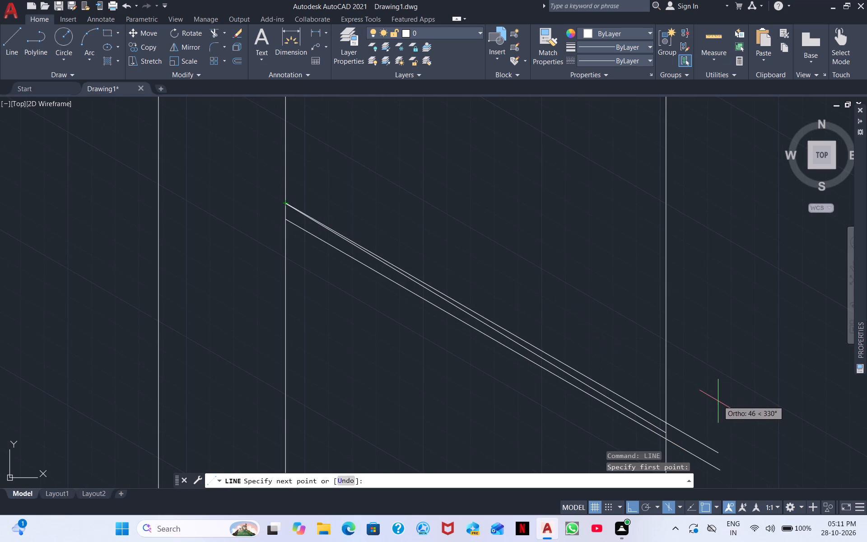
left_click(719, 404)
right_click(720, 402)
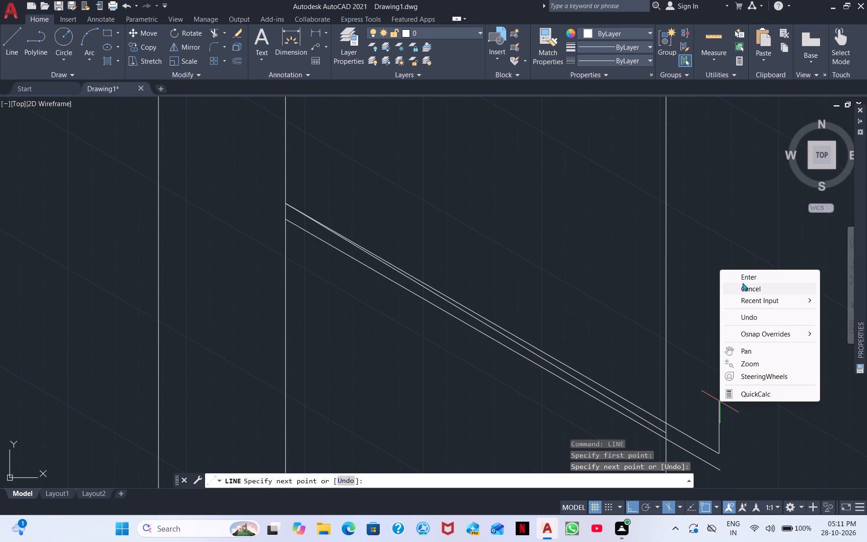
left_click(748, 279)
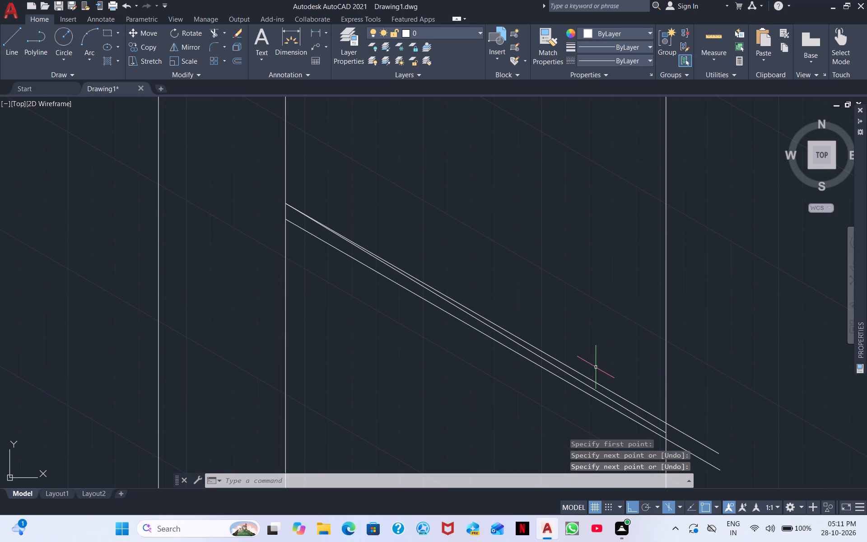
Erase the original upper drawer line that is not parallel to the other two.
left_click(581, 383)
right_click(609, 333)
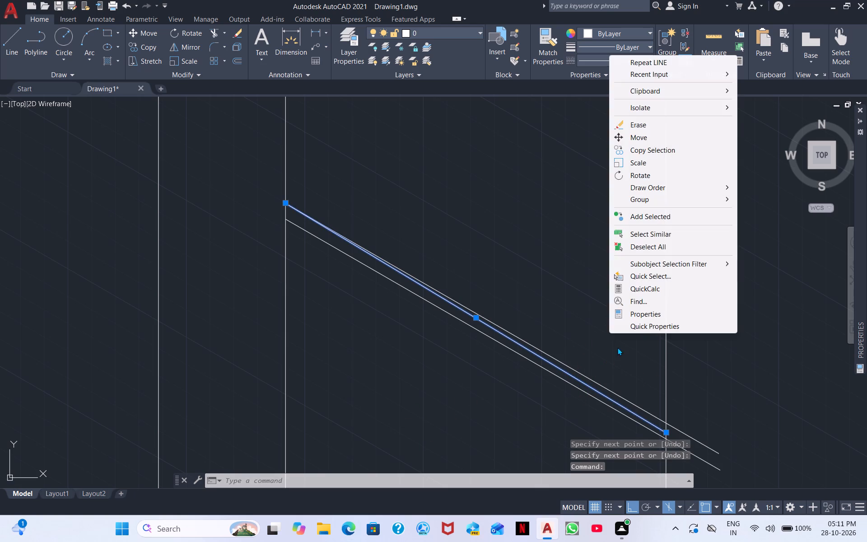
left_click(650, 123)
Trim the ends of both sloping drawer lines that overshoot the first new divider.
scroll(464, 296, "down", 1)
middle_click_drag(466, 304, 423, 243)
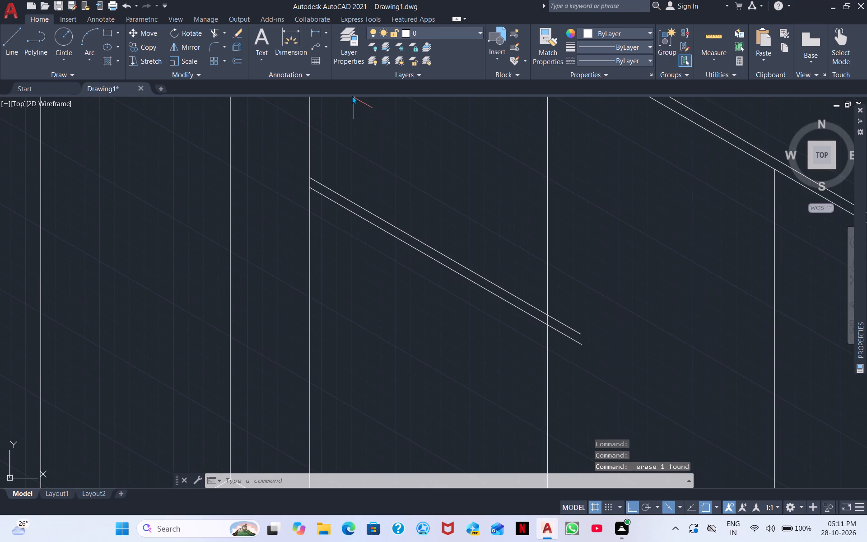
left_click(210, 33)
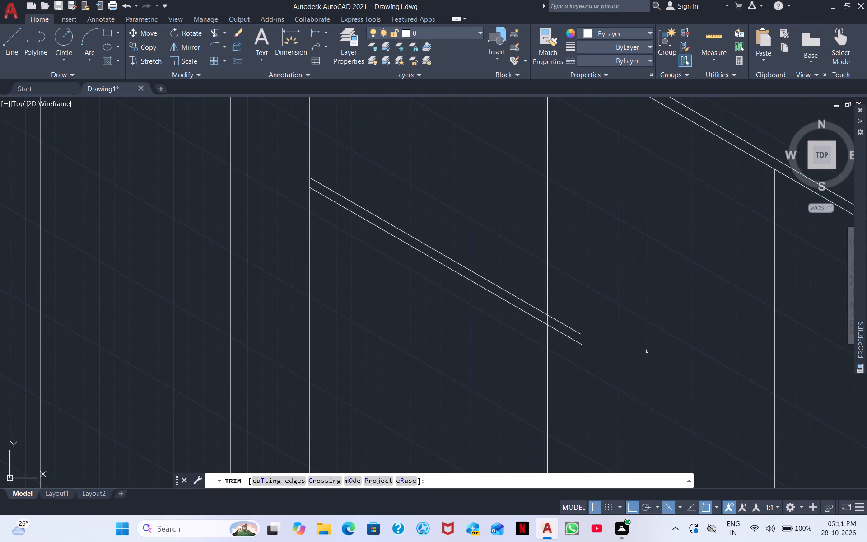
left_click_drag(580, 310, 571, 369)
scroll(597, 355, "down", 1)
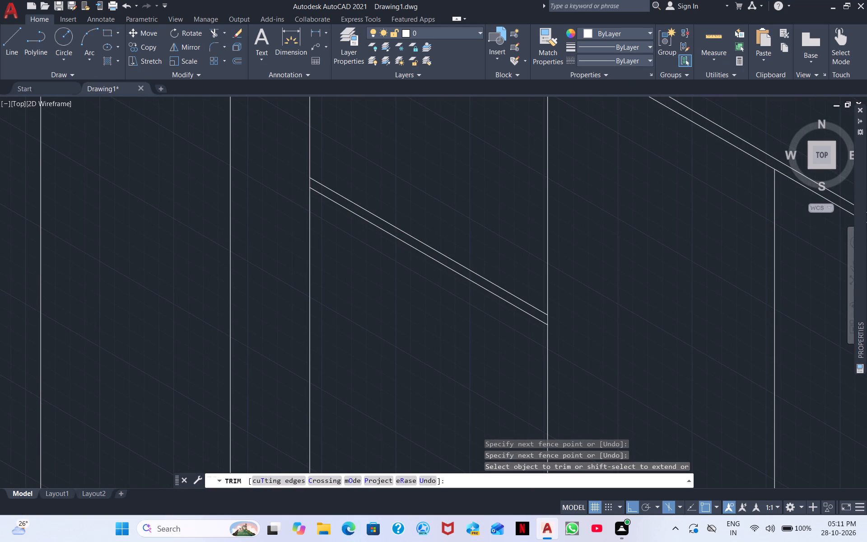
scroll(597, 355, "down", 1)
middle_click_drag(597, 355, 601, 305)
right_click(648, 332)
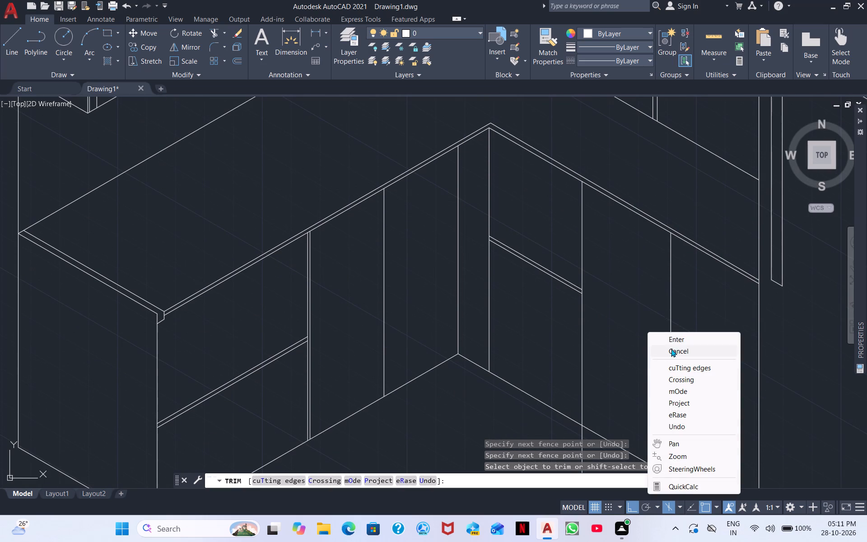
left_click(678, 333)
left_click(685, 339)
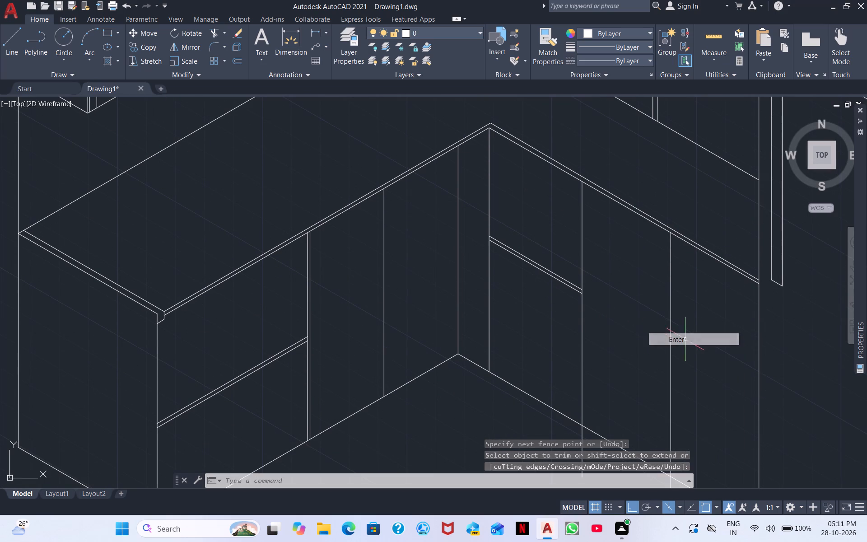
Move the pair of sloping drawer lines straight up along the first new divider.
left_click(537, 299)
left_click(522, 247)
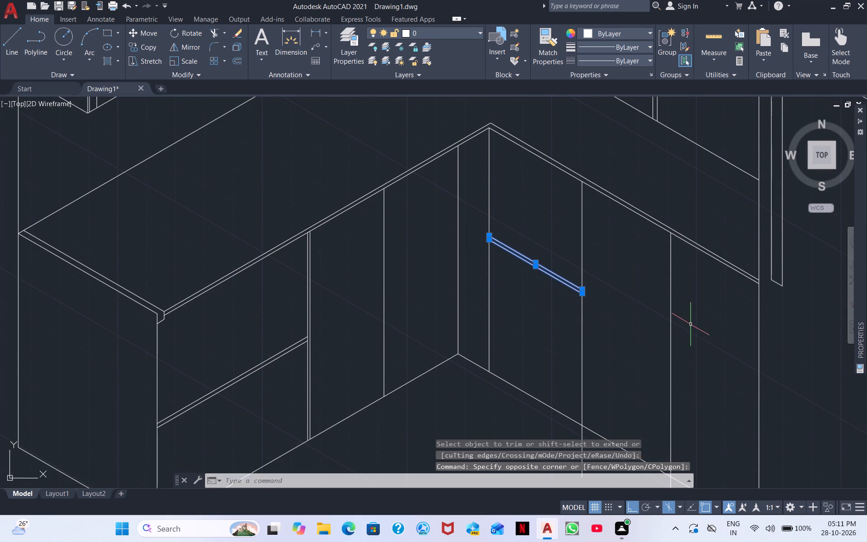
right_click(644, 328)
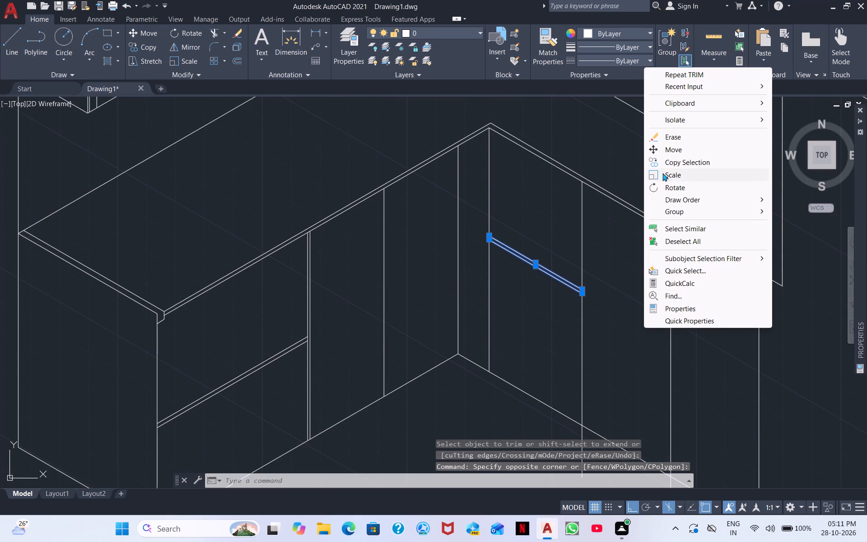
left_click(674, 148)
scroll(587, 265, "up", 2)
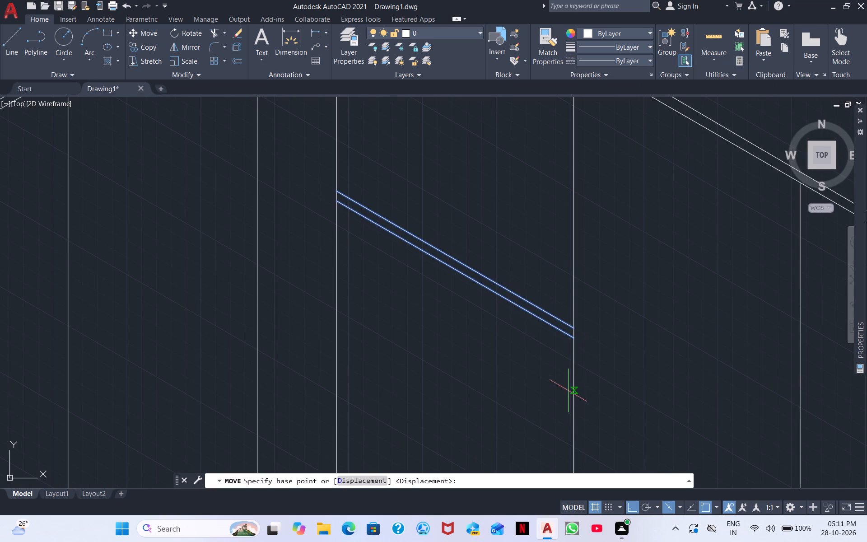
left_click(572, 336)
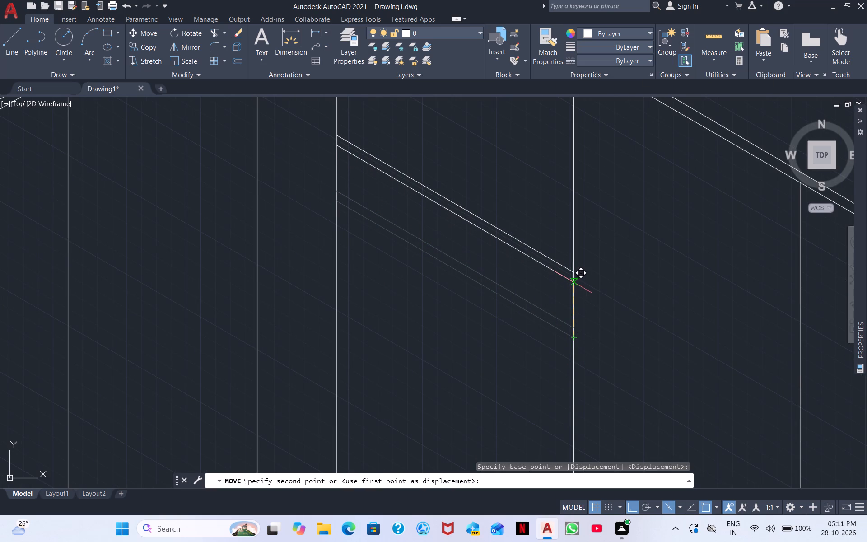
left_click(573, 280)
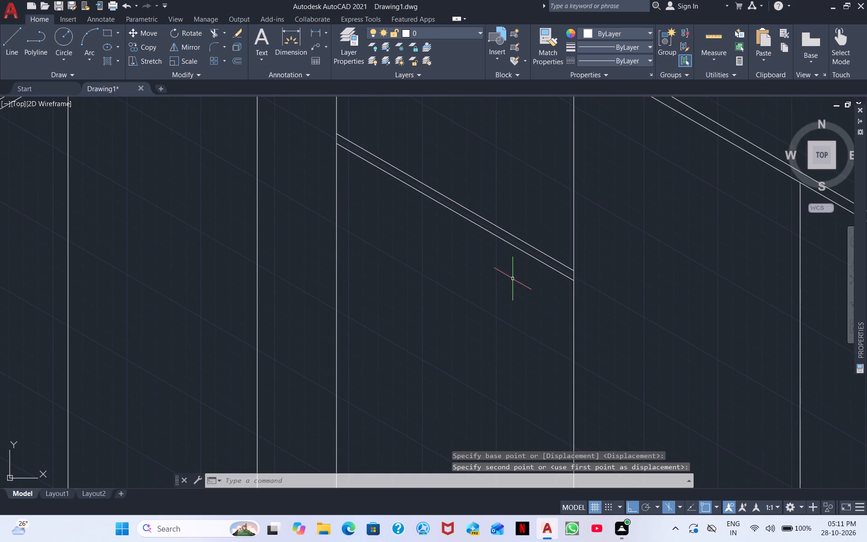
Copy the pair of drawer lines straight down the first divider as a second drawer split in the lower part of the panel.
scroll(517, 289, "down", 1)
left_click(518, 288)
left_click_drag(503, 277, 488, 267)
left_click_drag(503, 287, 485, 257)
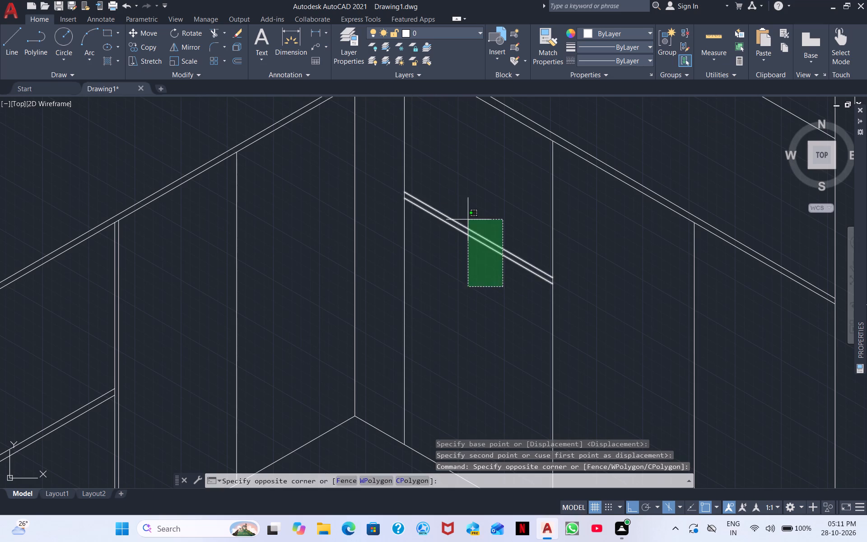
left_click(468, 219)
right_click(585, 318)
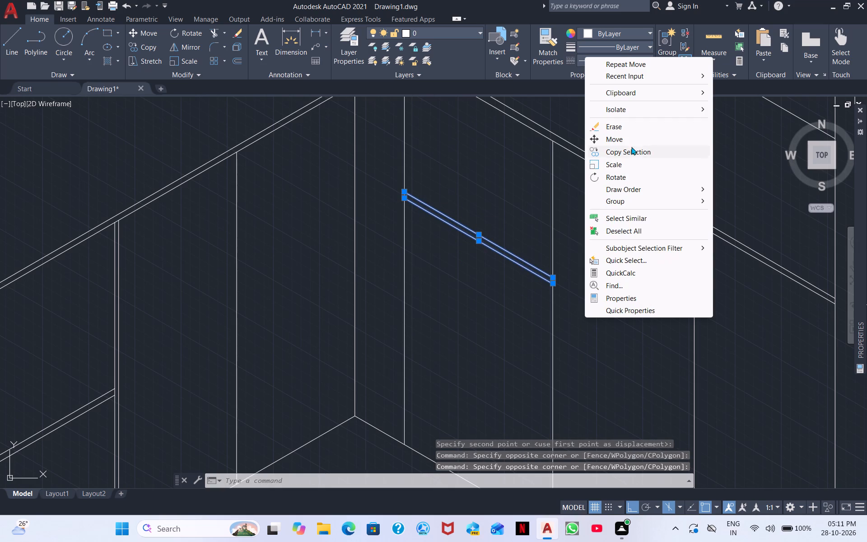
left_click(624, 156)
scroll(551, 316, "up", 3)
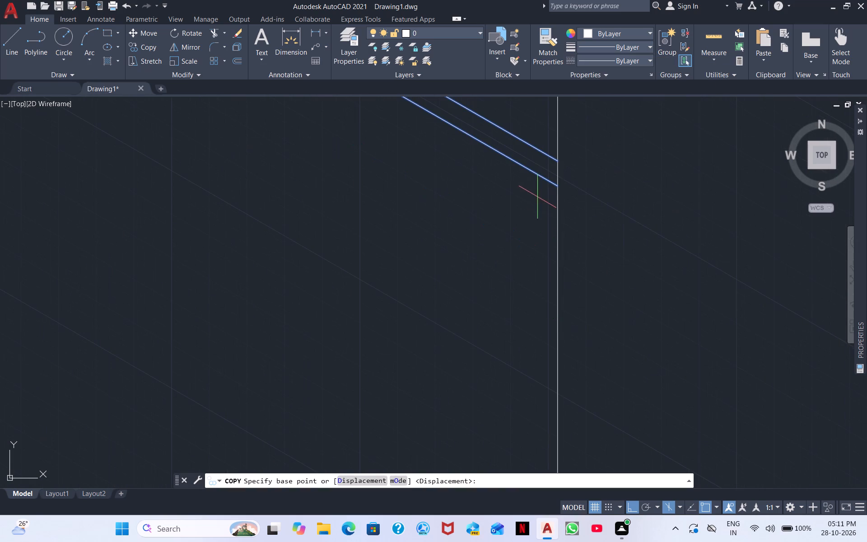
left_click(559, 185)
scroll(588, 455, "down", 2)
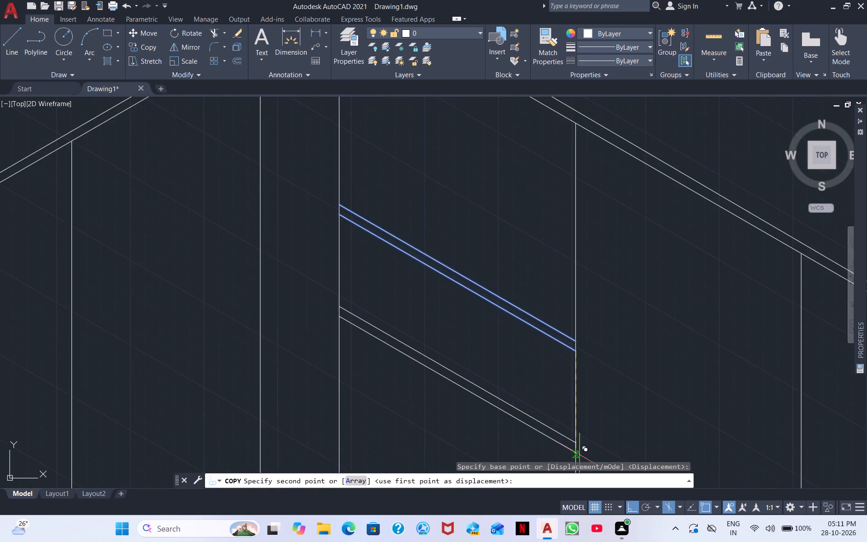
middle_click_drag(581, 450, 590, 331)
scroll(576, 394, "down", 1)
middle_click_drag(574, 398, 570, 292)
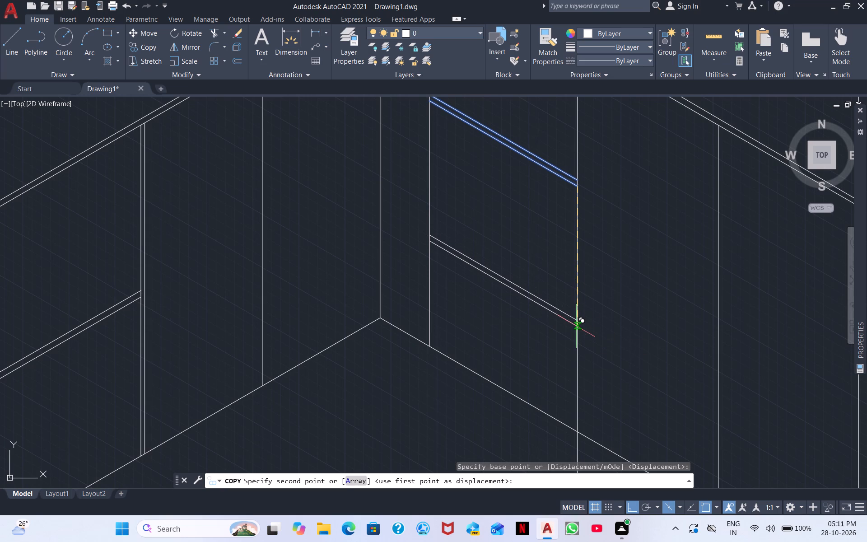
left_click(576, 326)
right_click(644, 308)
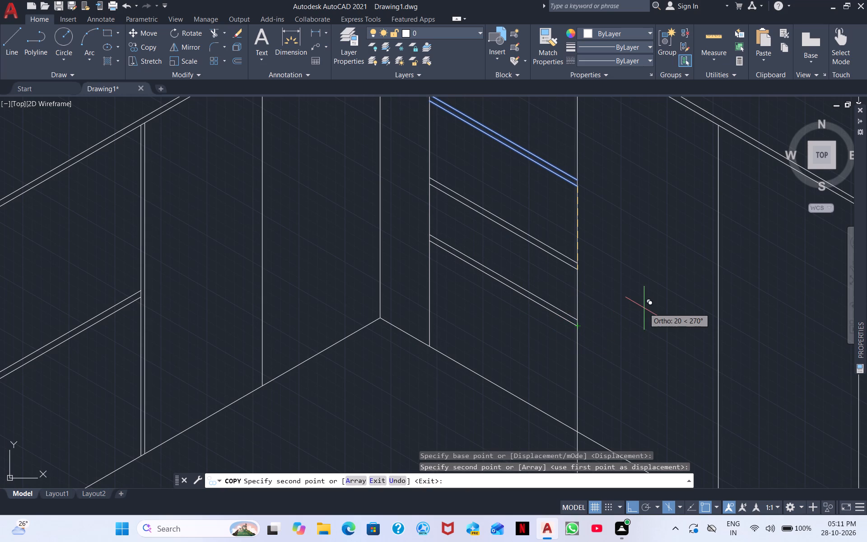
left_click(662, 311)
Trim the lower ends of both new door dividers that extend below the cabinet base line.
scroll(637, 292, "down", 2)
middle_click_drag(651, 288, 621, 304)
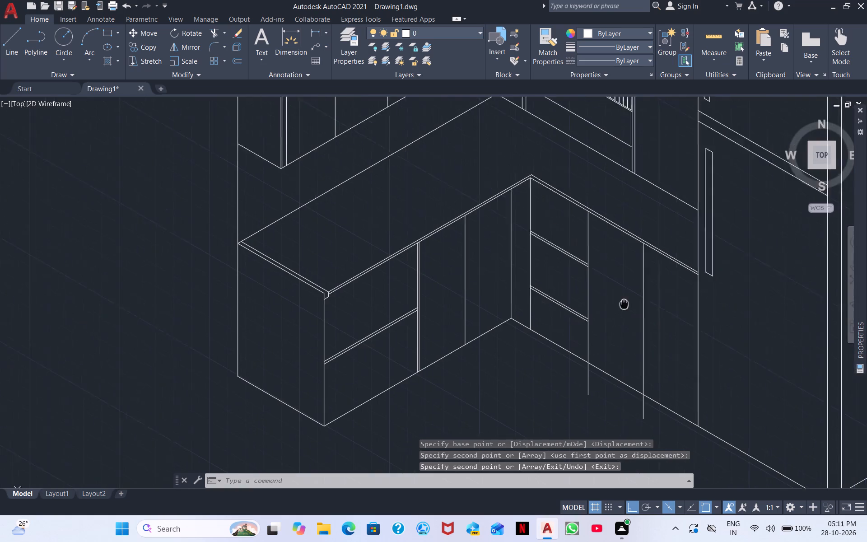
middle_click_drag(621, 304, 489, 312)
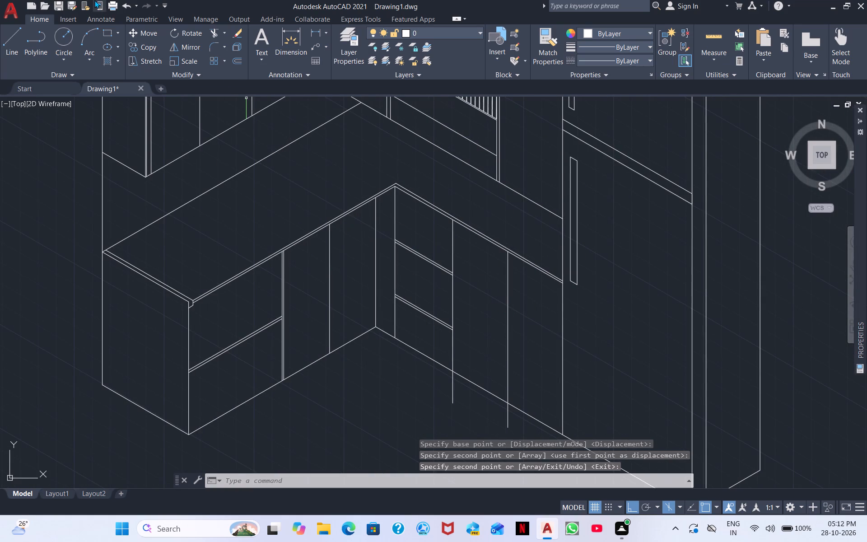
double_click(215, 30)
left_click_drag(434, 384, 437, 384)
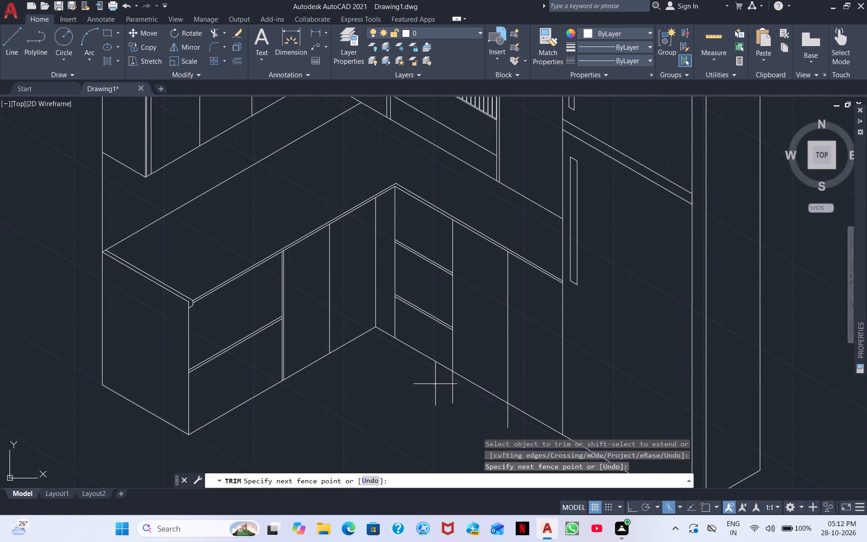
left_click_drag(437, 384, 481, 411)
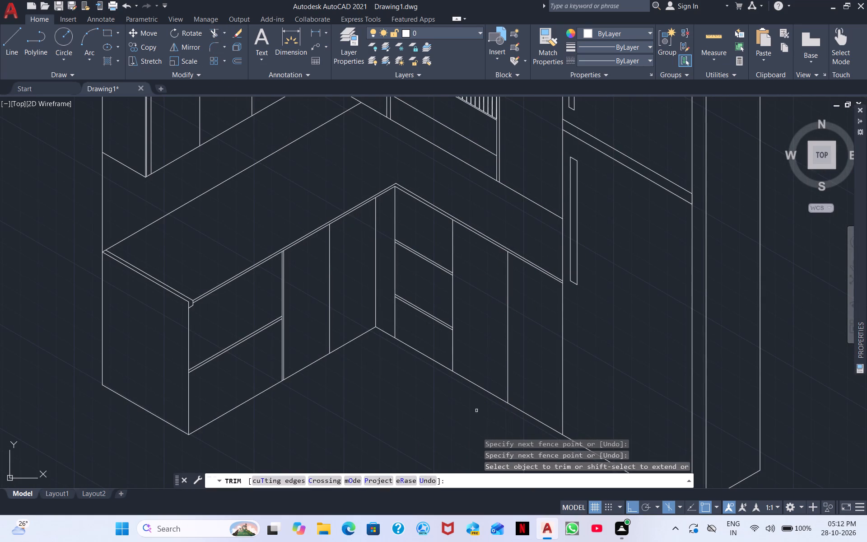
right_click(476, 411)
left_click(514, 255)
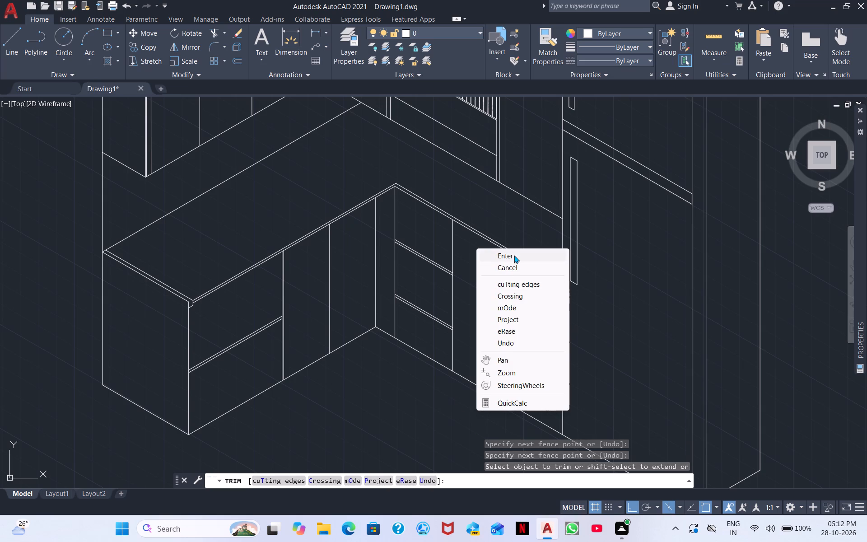
Draw the sides and short isometric bottom edge of a narrow door handle beside the second divider, first side about 42 units long.
left_click(4, 37)
scroll(531, 262, "up", 3)
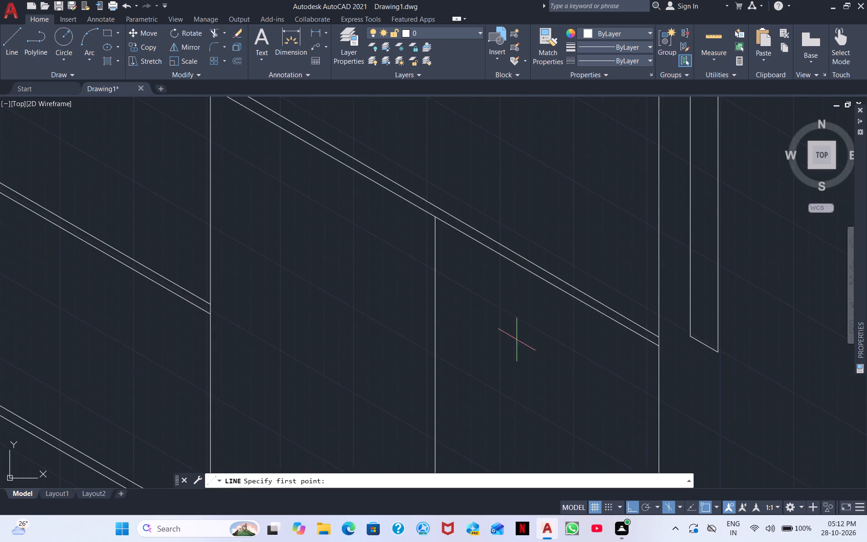
middle_click_drag(515, 334, 453, 195)
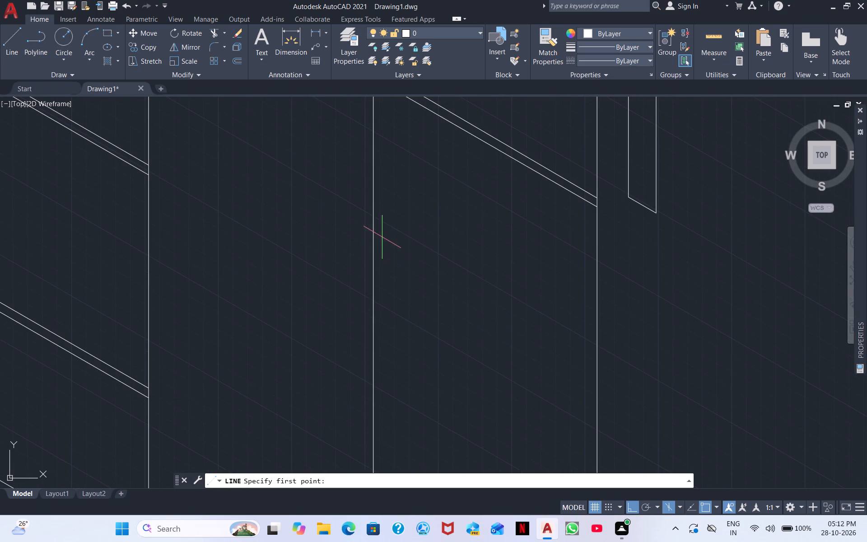
left_click(387, 235)
scroll(372, 389, "down", 4)
middle_click_drag(378, 382, 354, 329)
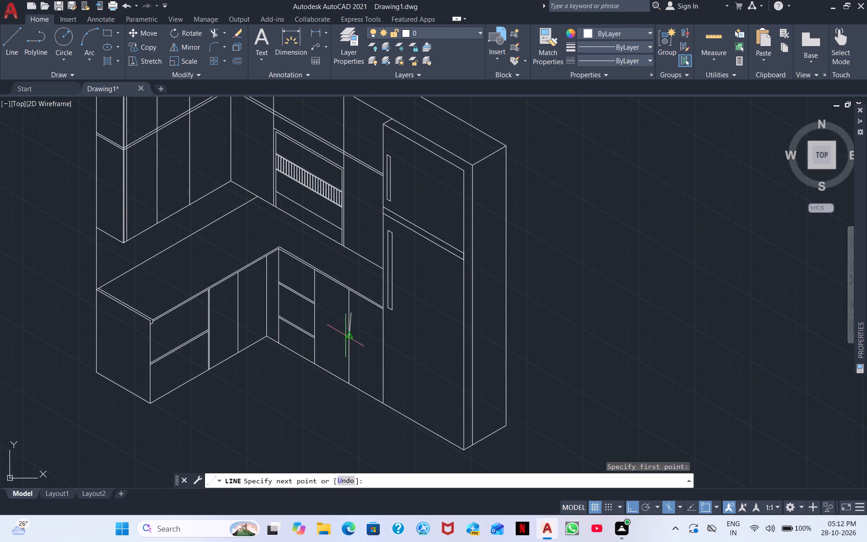
middle_click_drag(360, 337, 323, 428)
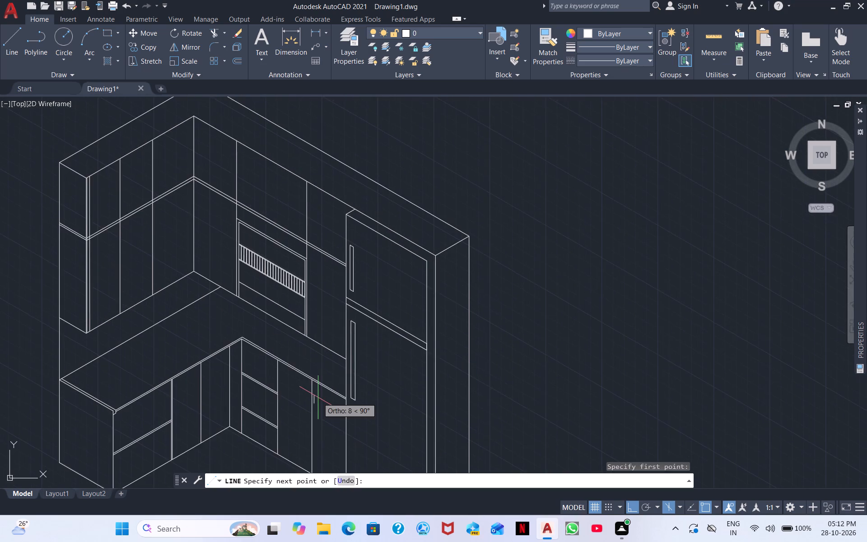
scroll(318, 397, "up", 3)
middle_click_drag(321, 382, 371, 273)
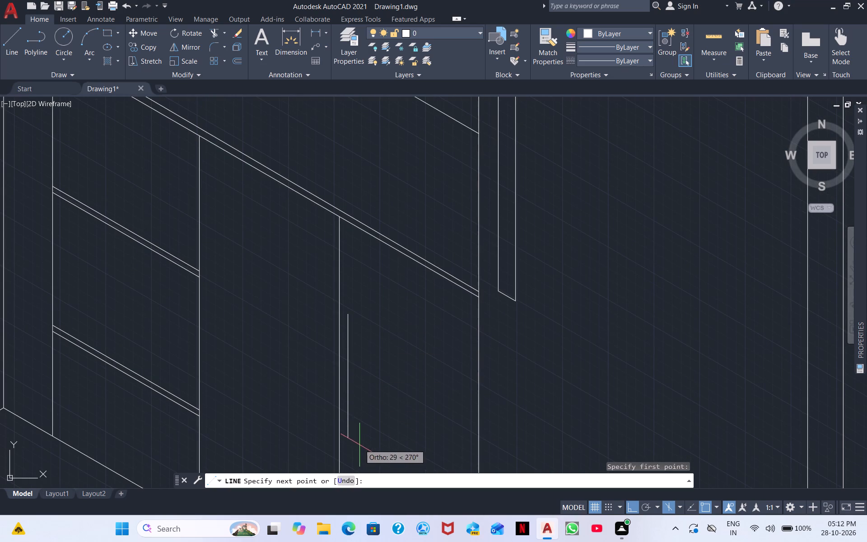
middle_click_drag(360, 441, 398, 305)
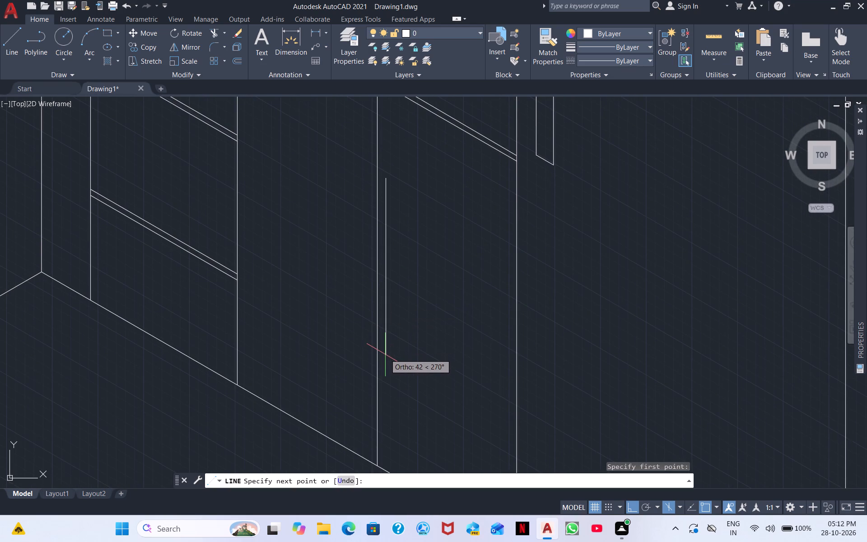
left_click(385, 355)
left_click(393, 359)
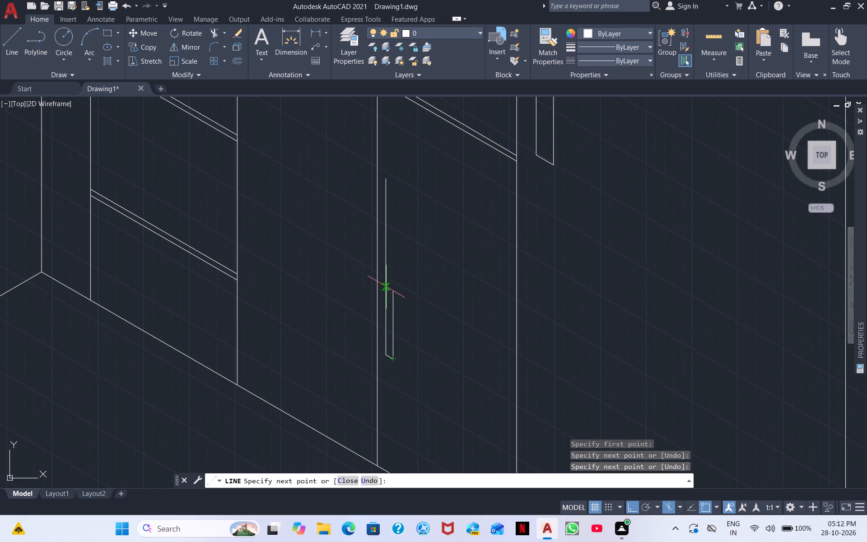
left_click(394, 178)
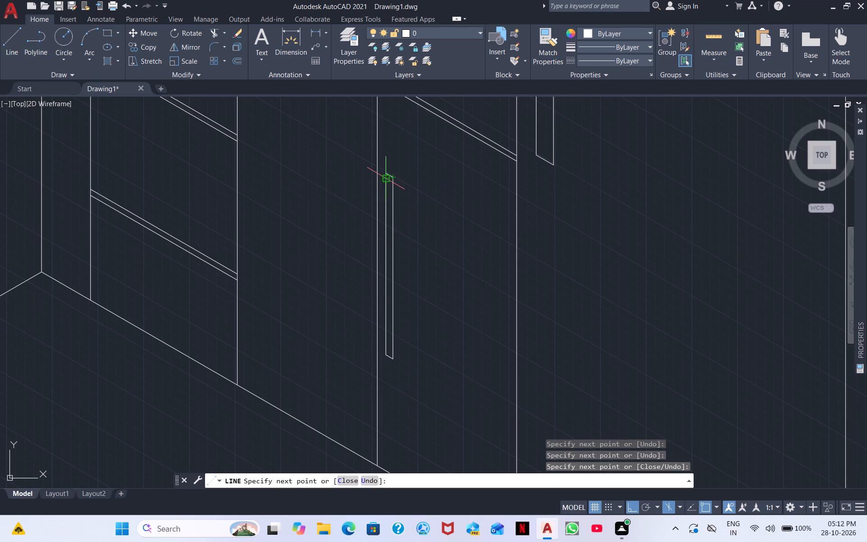
Connect the handle outline back to its starting corner and draw an isometric top edge running past its outer side.
scroll(383, 182, "up", 3)
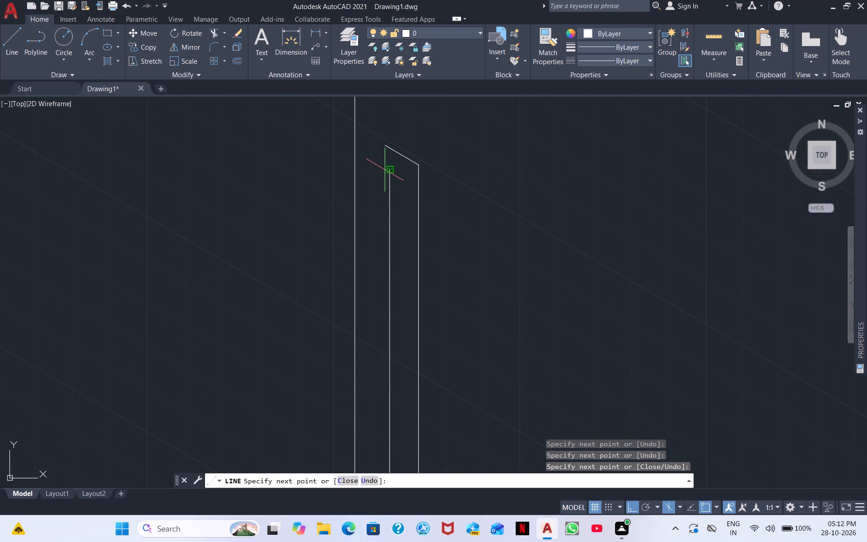
left_click(385, 170)
left_click(433, 183)
right_click(485, 225)
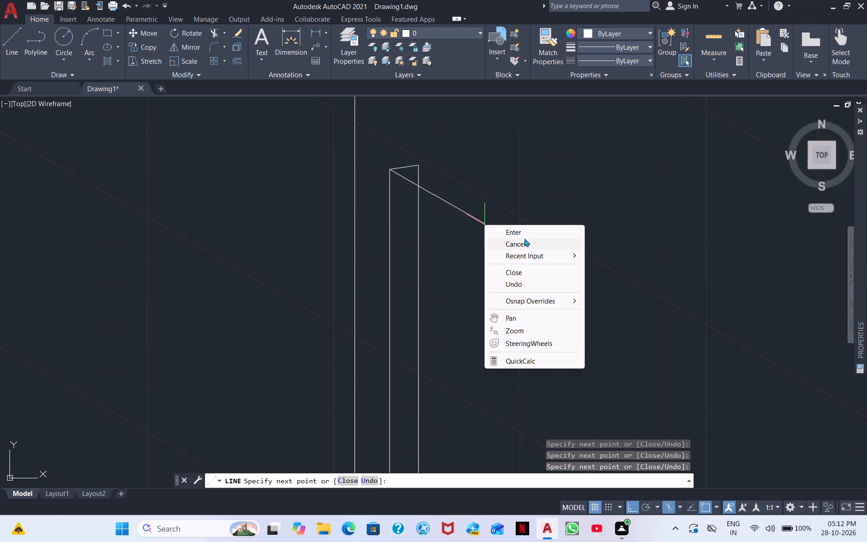
left_click(524, 229)
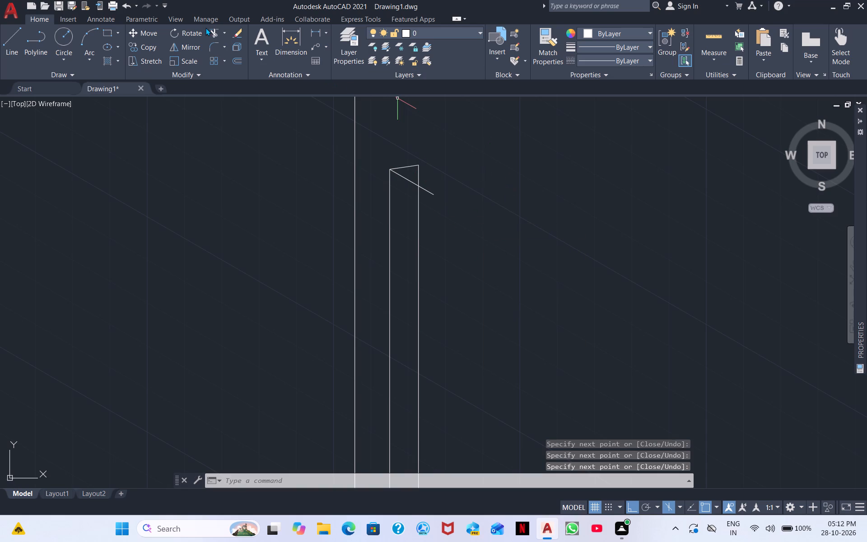
Trim the excess lines at the handle's top, leaving a clean outline with an isometric top edge.
left_click(209, 29)
left_click_drag(404, 158, 432, 187)
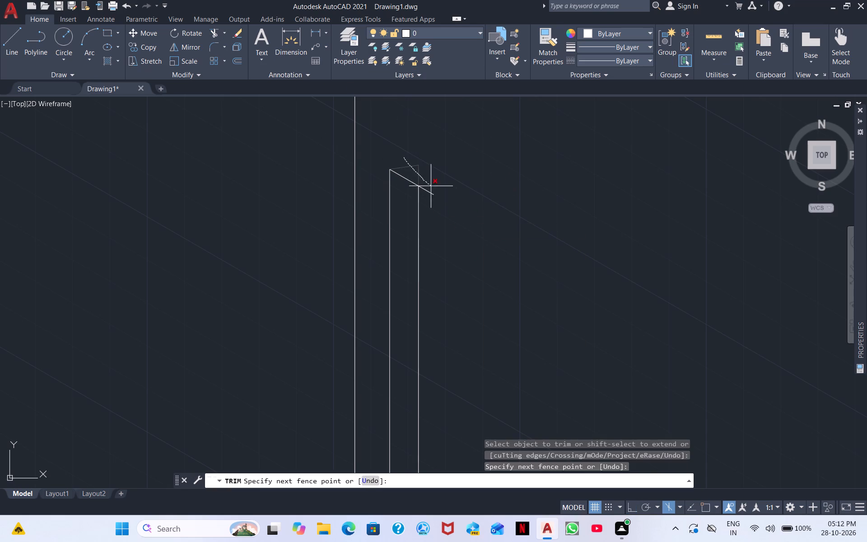
left_click_drag(432, 187, 441, 191)
left_click(424, 187)
right_click(516, 248)
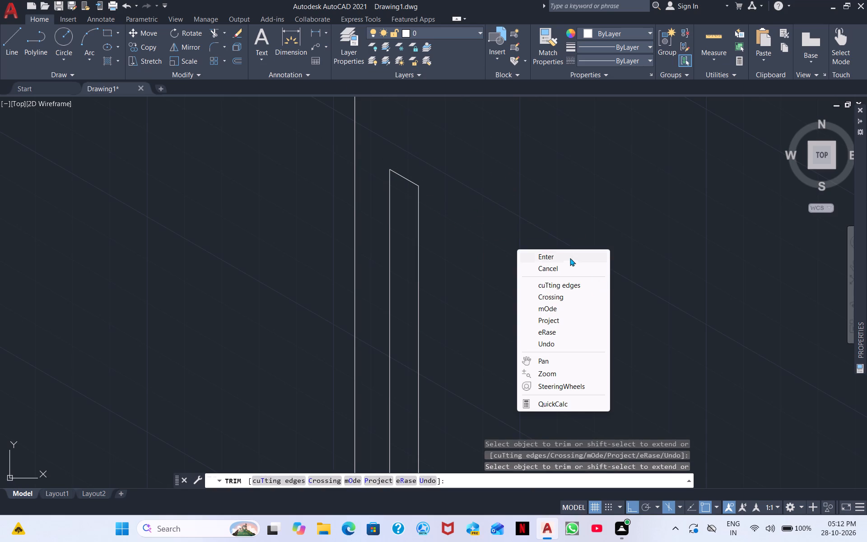
left_click(547, 254)
scroll(447, 283, "down", 2)
middle_click_drag(450, 293, 458, 237)
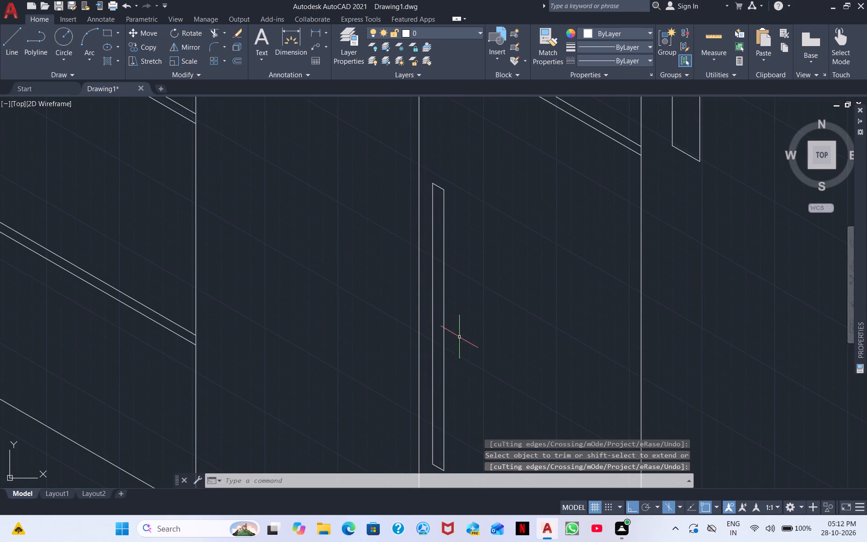
Copy the door handle outline about 7 units along the 150° isometric direction to the other side of the second base-cabinet divider.
left_click(462, 299)
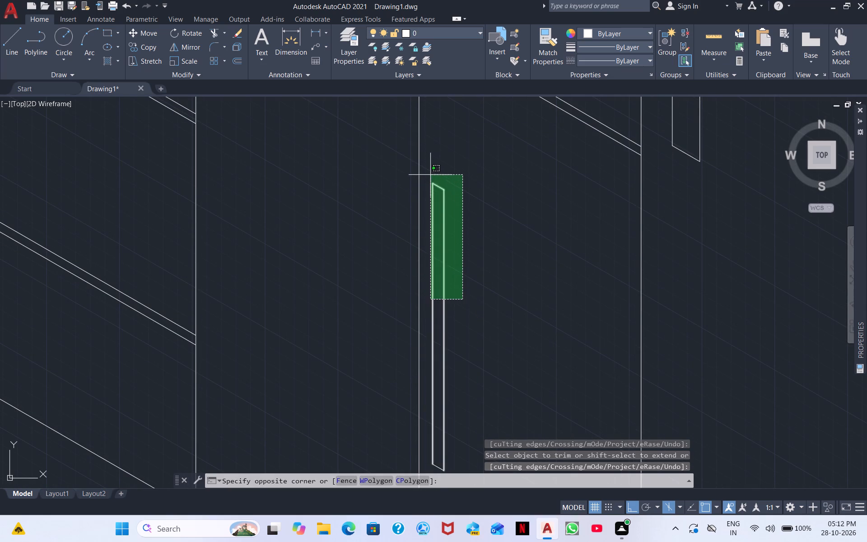
left_click(430, 175)
middle_click_drag(484, 349, 525, 248)
left_click(499, 380)
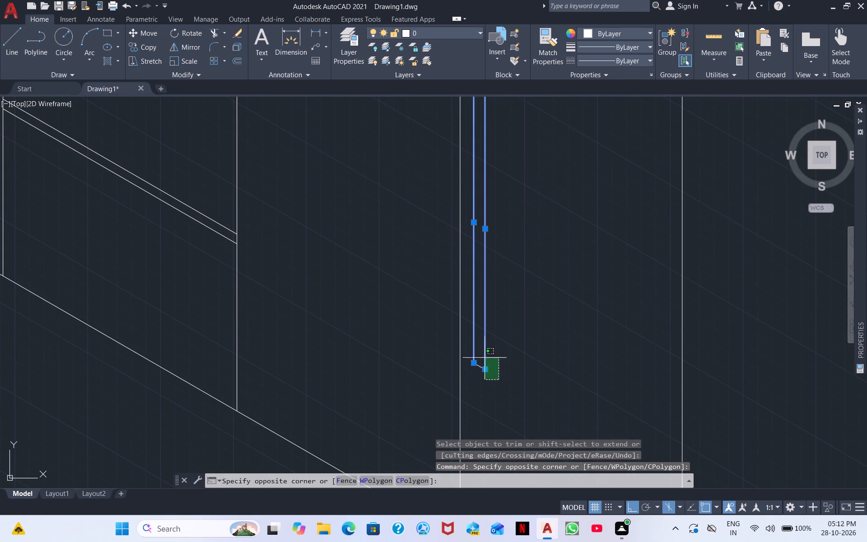
left_click(474, 342)
right_click(565, 261)
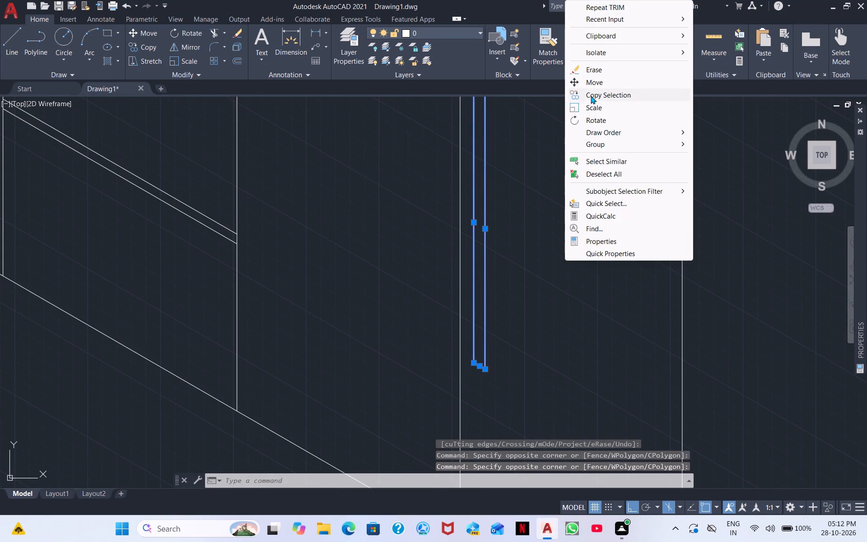
left_click(591, 96)
left_click(481, 197)
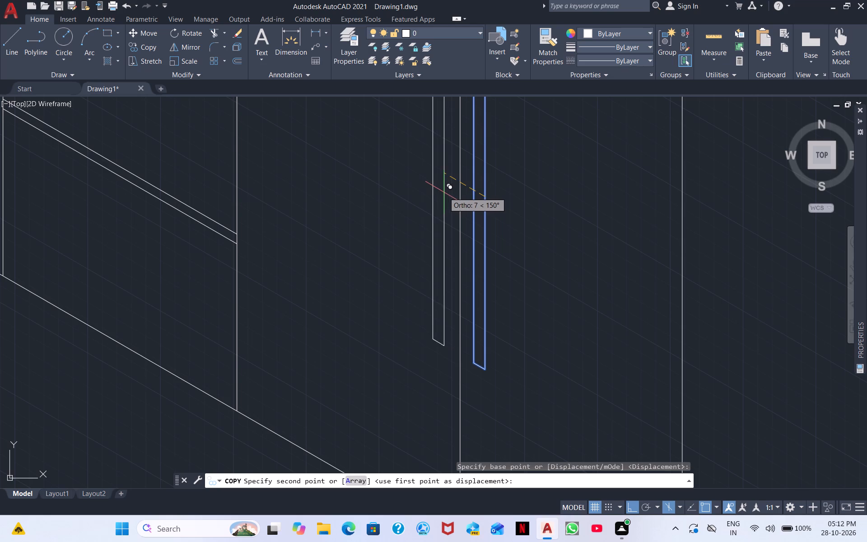
left_click(442, 193)
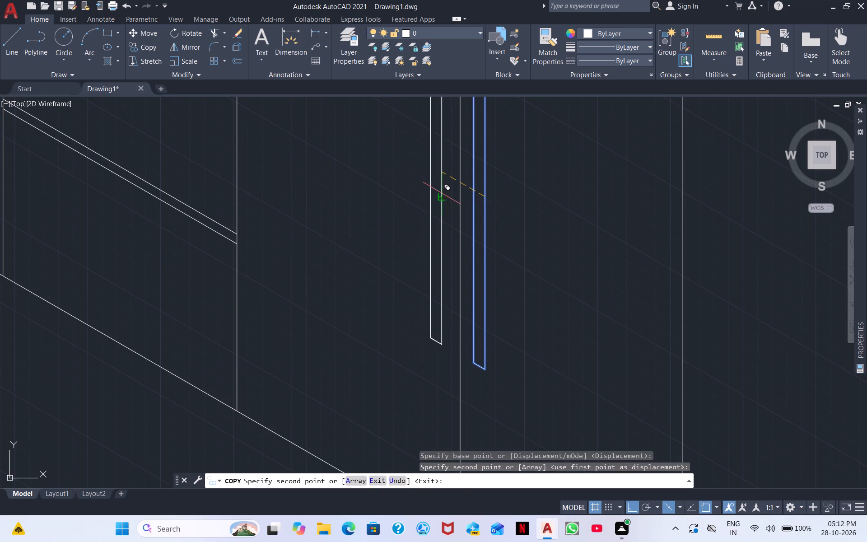
scroll(460, 230, "down", 2)
right_click(528, 247)
left_click(553, 251)
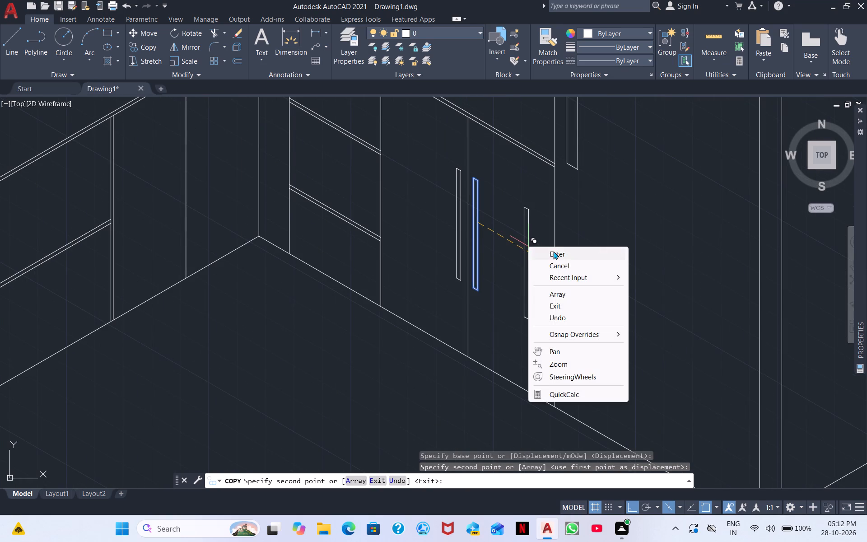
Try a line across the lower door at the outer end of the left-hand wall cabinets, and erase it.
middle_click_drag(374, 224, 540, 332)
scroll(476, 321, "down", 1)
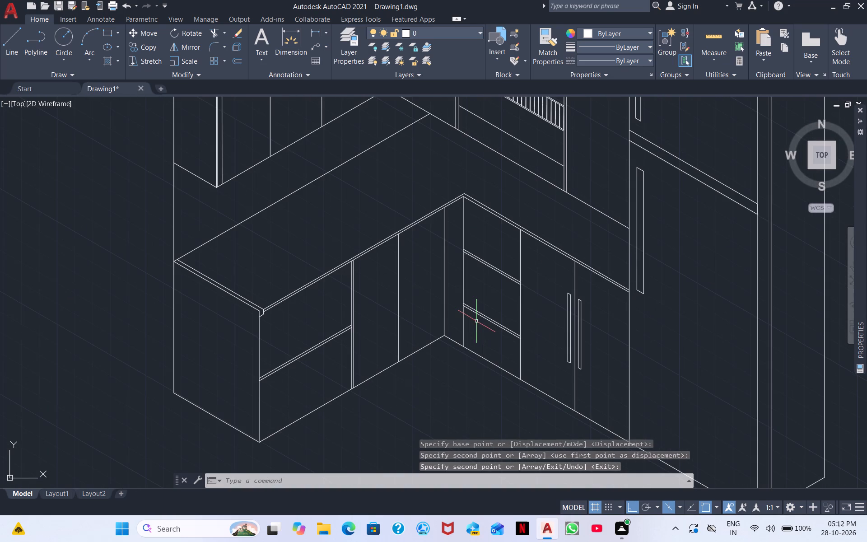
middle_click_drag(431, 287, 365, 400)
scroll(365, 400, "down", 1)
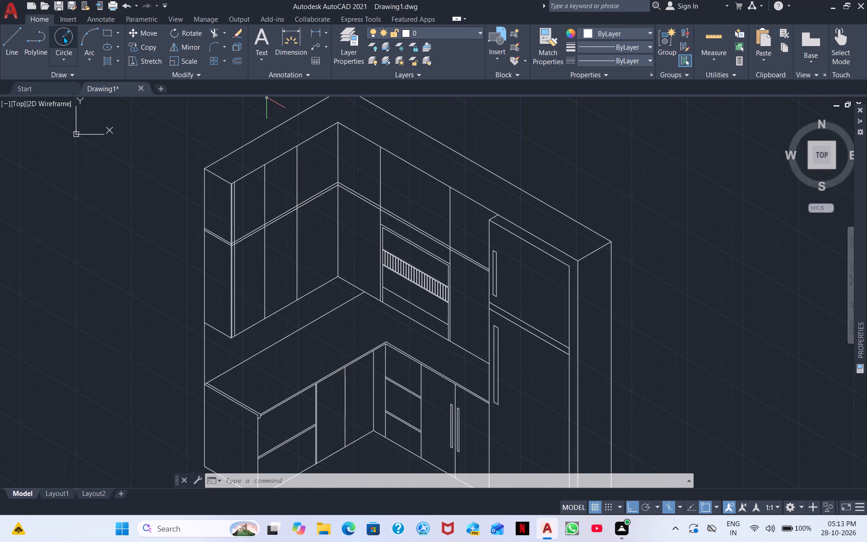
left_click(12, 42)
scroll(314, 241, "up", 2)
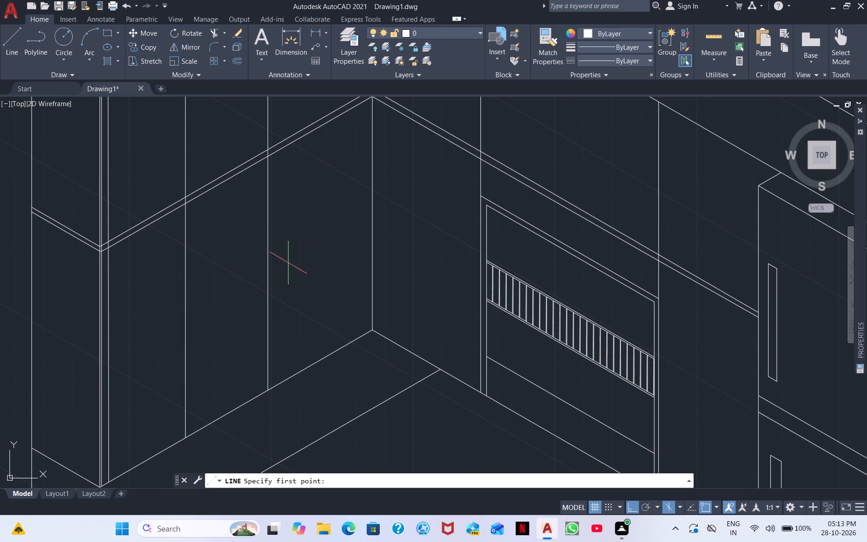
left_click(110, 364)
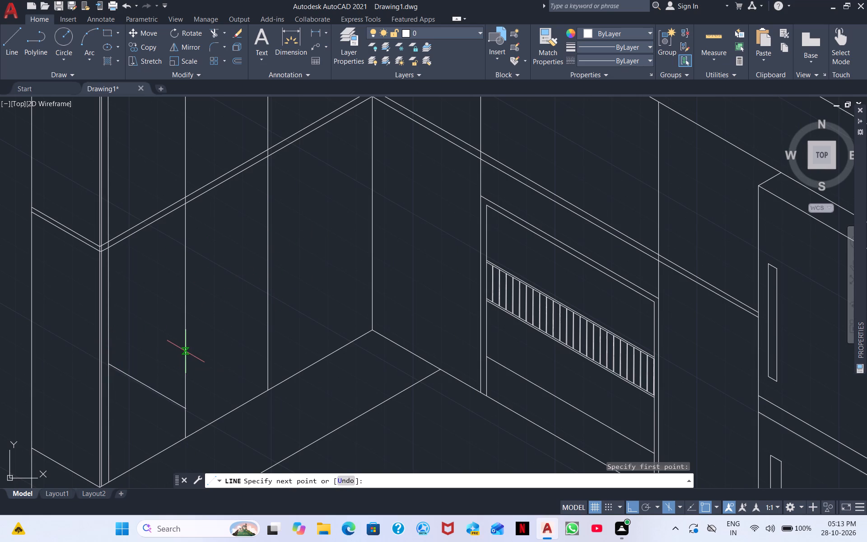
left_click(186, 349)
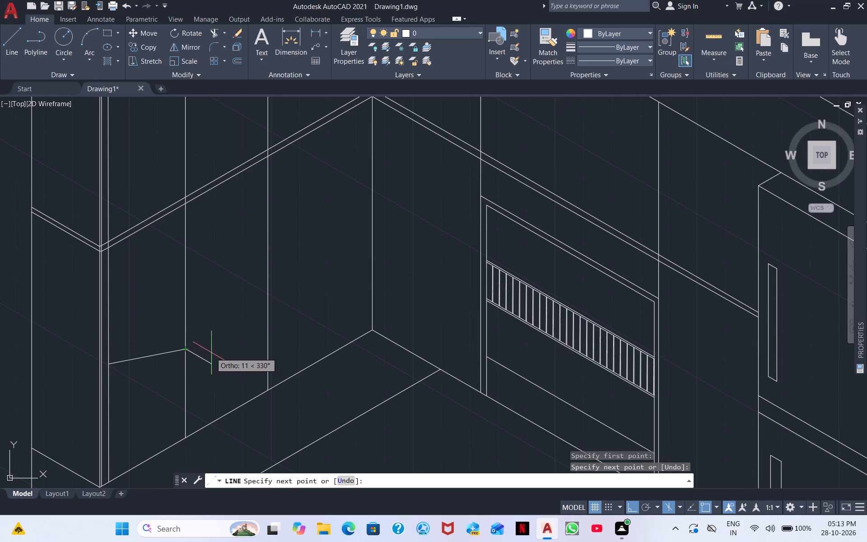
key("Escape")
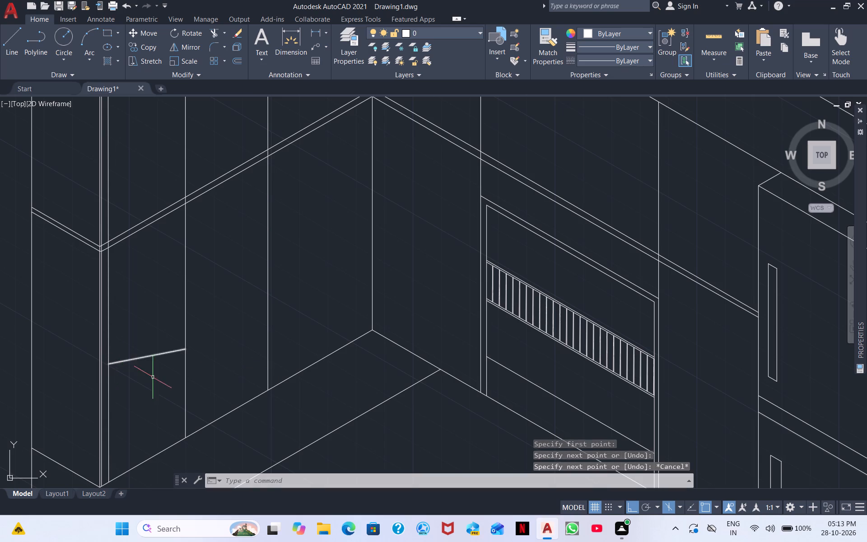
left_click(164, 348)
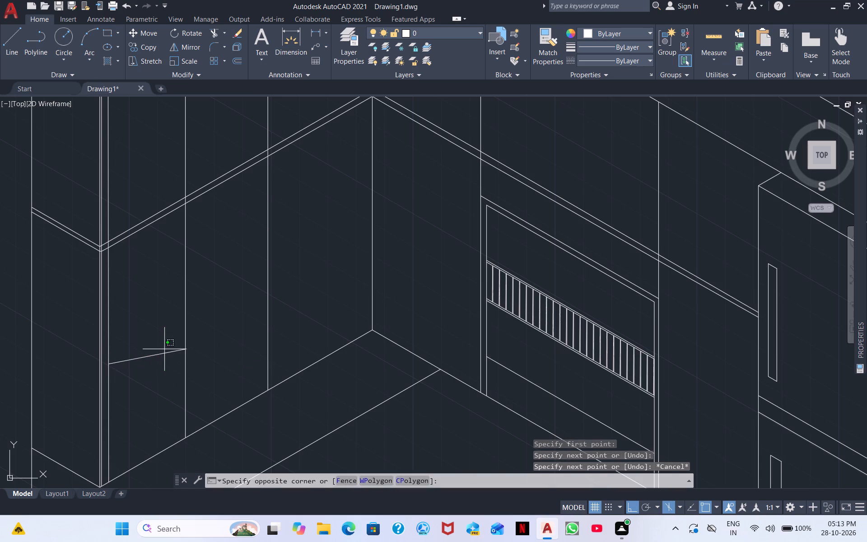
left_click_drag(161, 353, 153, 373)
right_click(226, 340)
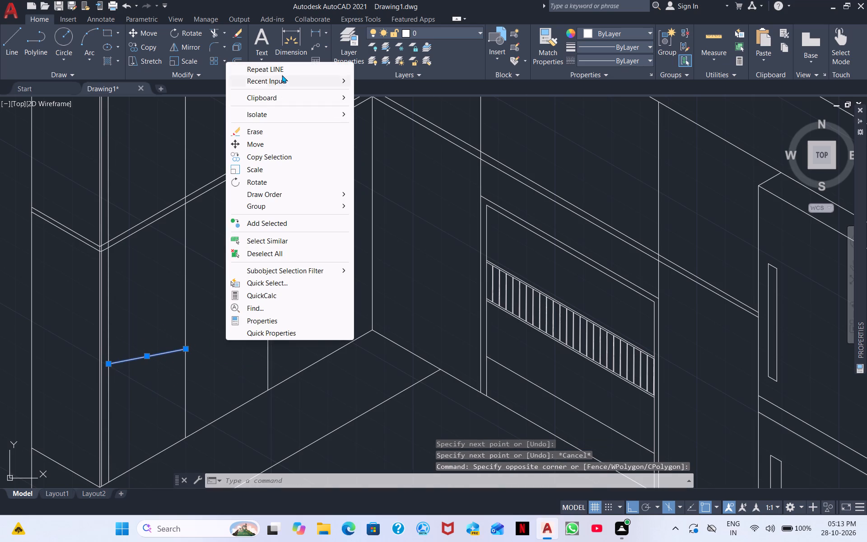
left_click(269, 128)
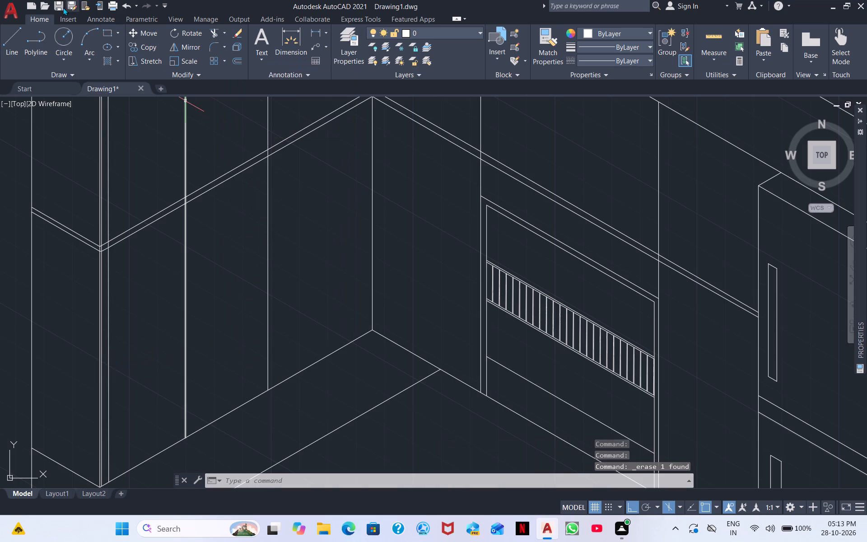
Draw two closely spaced 30° isometric lines across the outermost lower door of the left-hand wall cabinets, upper one about 36 units long.
left_click(0, 47)
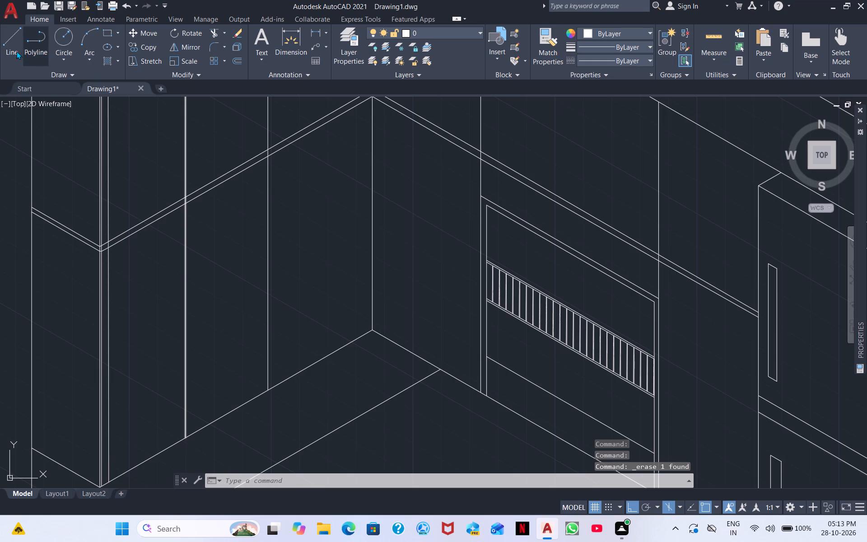
left_click(16, 50)
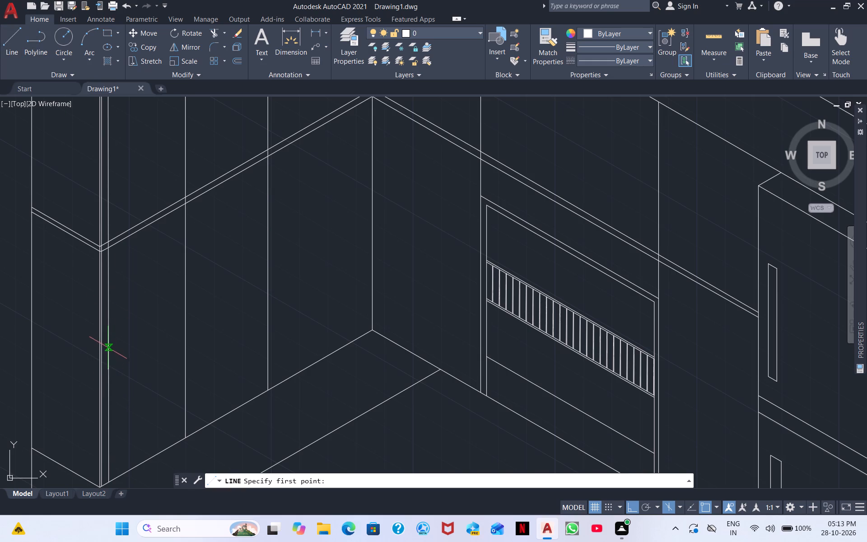
left_click(108, 363)
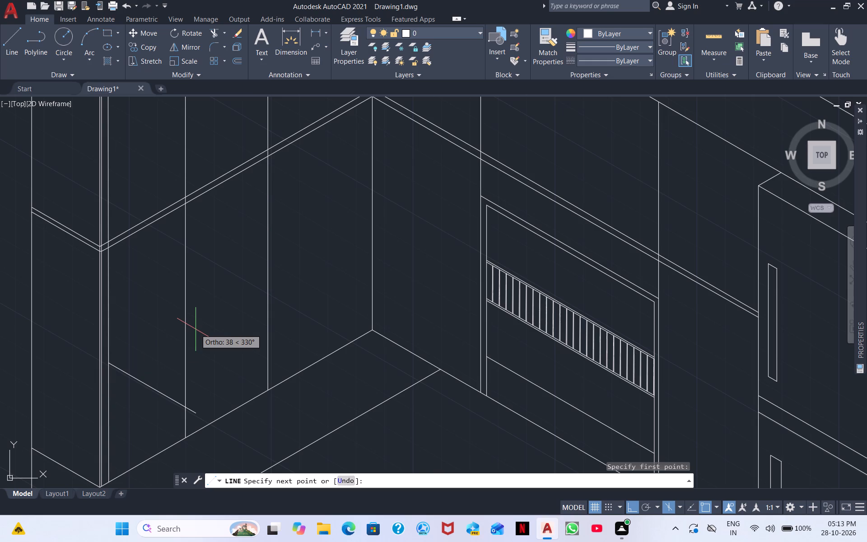
key("ctrl+F5")
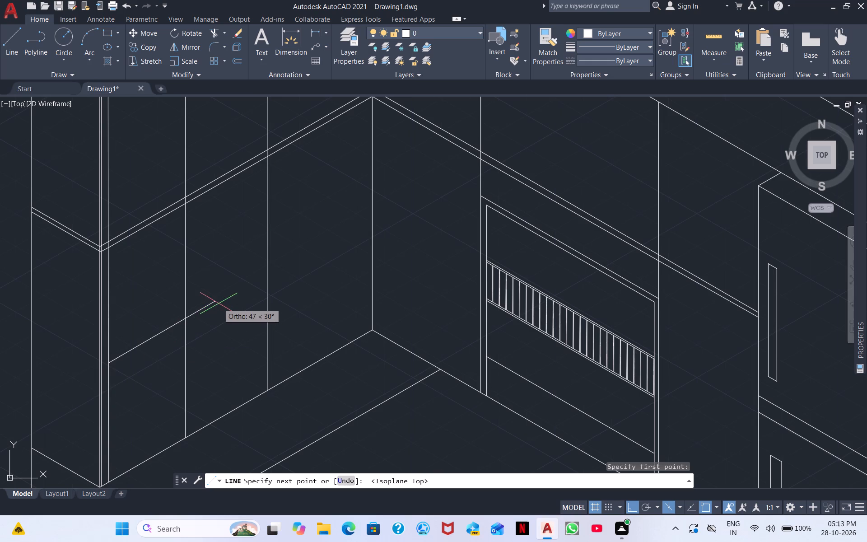
scroll(170, 322, "up", 2)
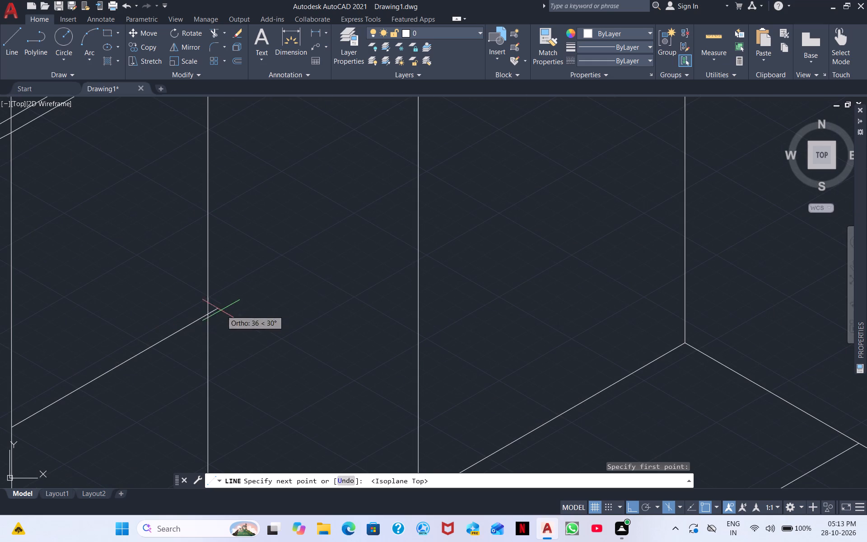
left_click(216, 312)
key("Escape")
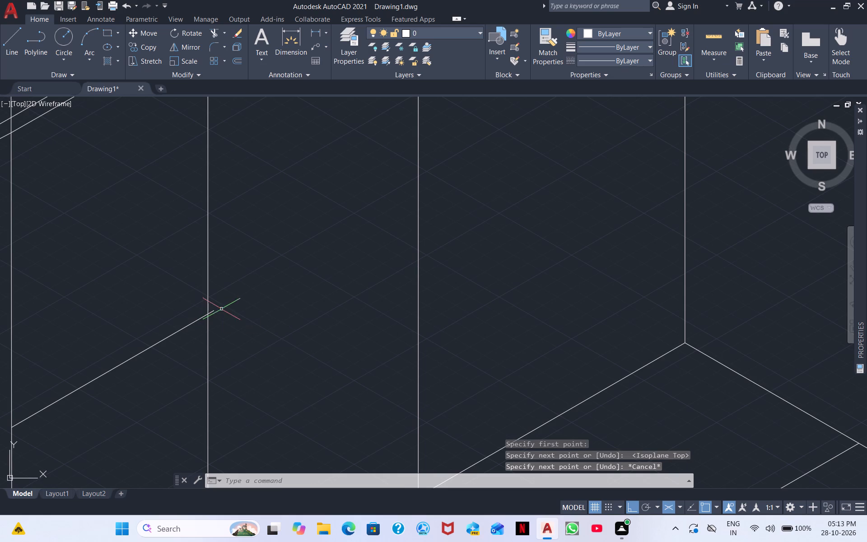
right_click(257, 292)
left_click(300, 299)
middle_click_drag(186, 352, 298, 281)
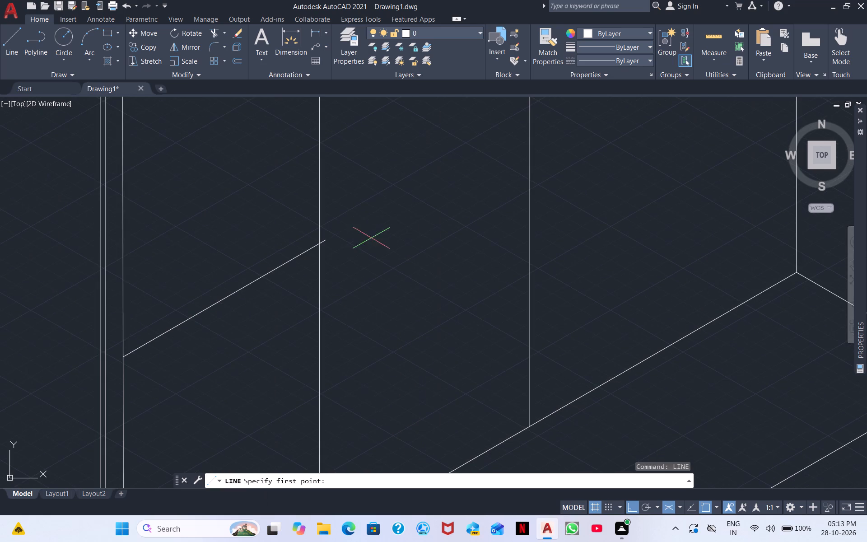
left_click(122, 366)
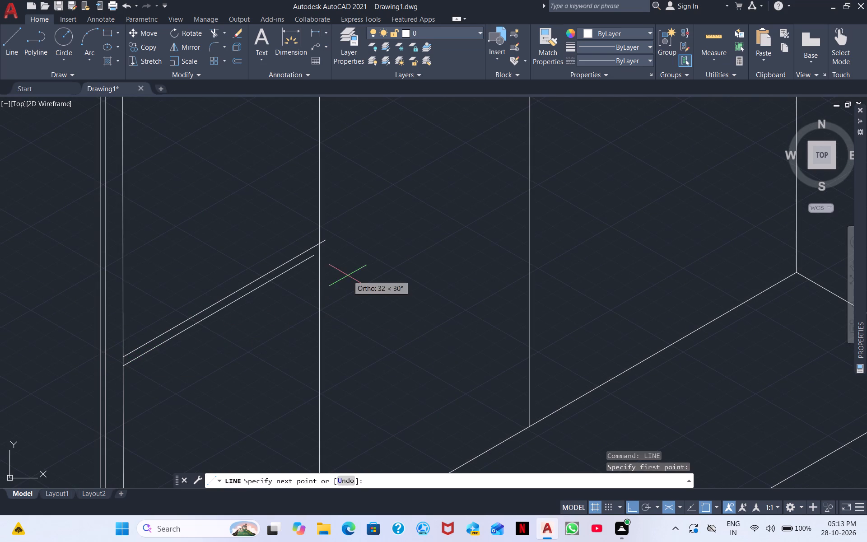
left_click(375, 257)
key("Escape")
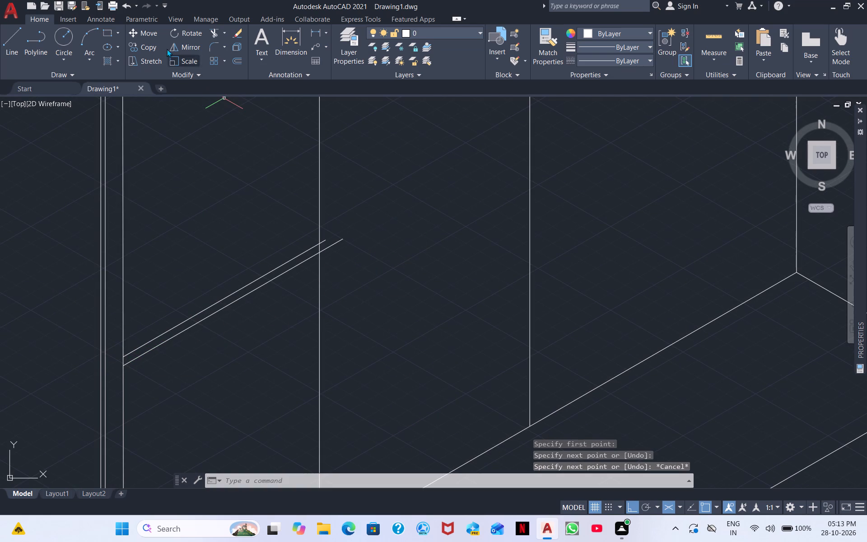
Trim the ends of both new isometric lines that run past the first wall-cabinet door divider.
left_click(214, 35)
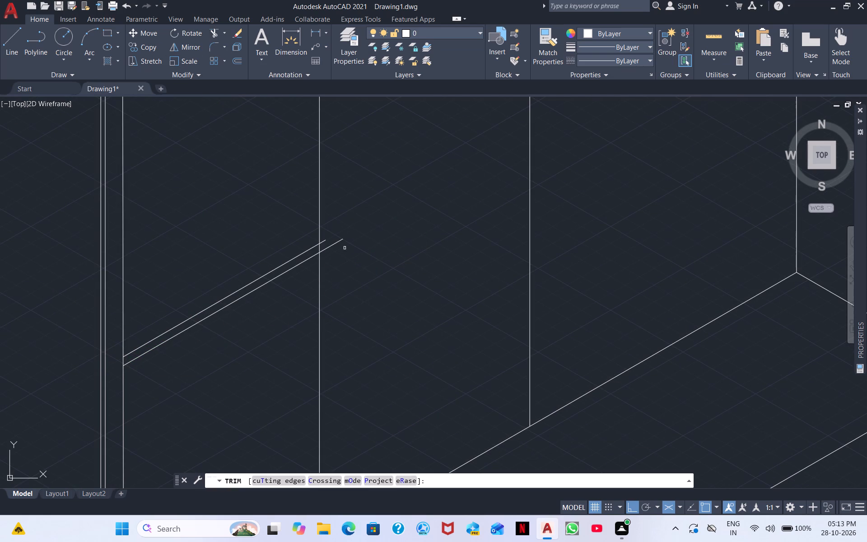
left_click(331, 246)
scroll(326, 242, "up", 4)
left_click_drag(299, 221, 309, 305)
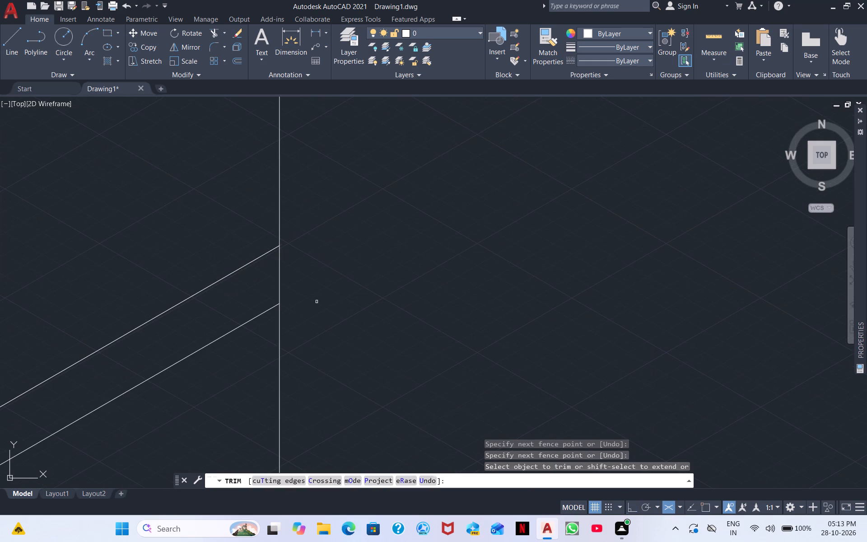
right_click(322, 285)
left_click(362, 290)
Draw a narrow door handle outline, about 40 units tall and 2 wide, on the inner side of the left-hand wall cabinets' second divider.
scroll(363, 288, "down", 2)
middle_click_drag(392, 304, 351, 181)
scroll(351, 181, "down", 2)
middle_click_drag(380, 238, 357, 232)
scroll(358, 232, "down", 2)
middle_click_drag(358, 234, 176, 352)
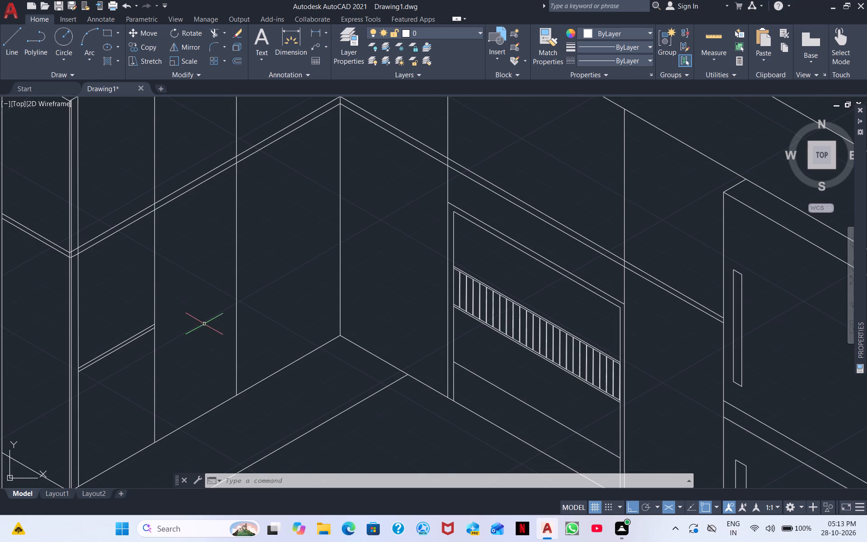
scroll(204, 333, "up", 1)
scroll(169, 281, "down", 2)
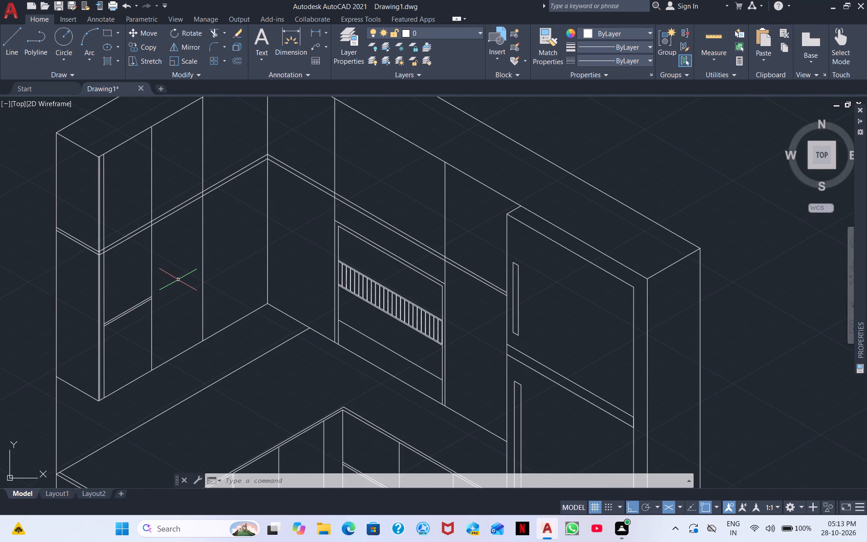
left_click(16, 47)
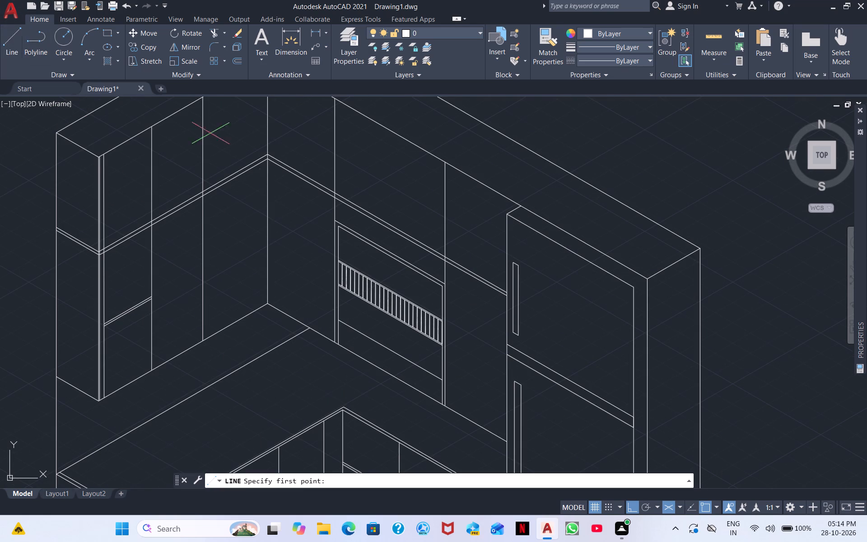
scroll(219, 218, "up", 2)
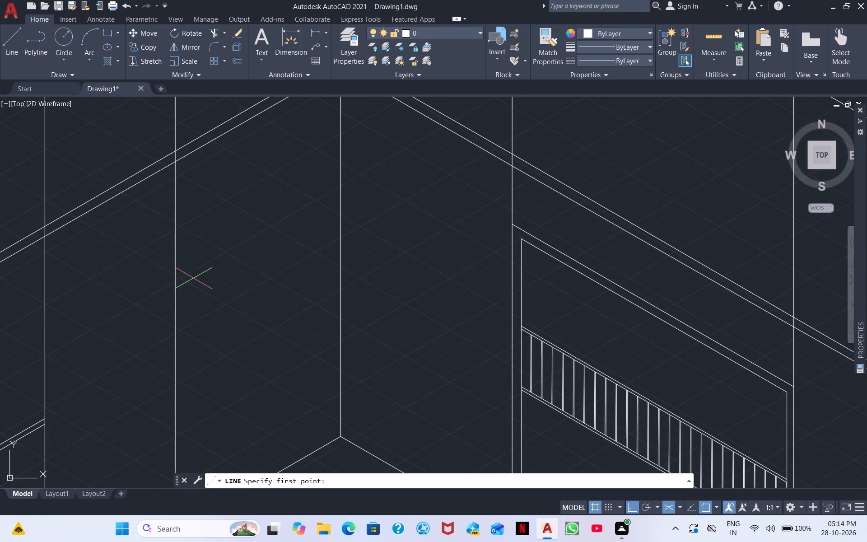
left_click(184, 273)
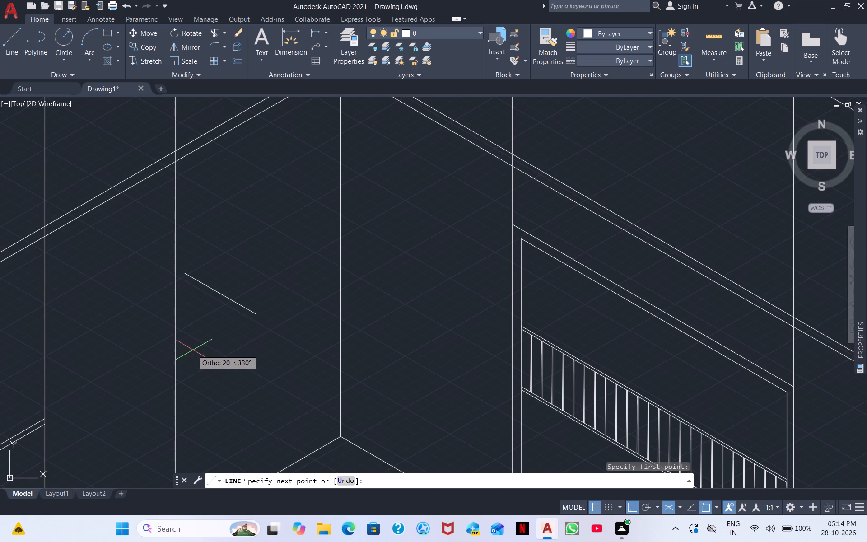
key("F5")
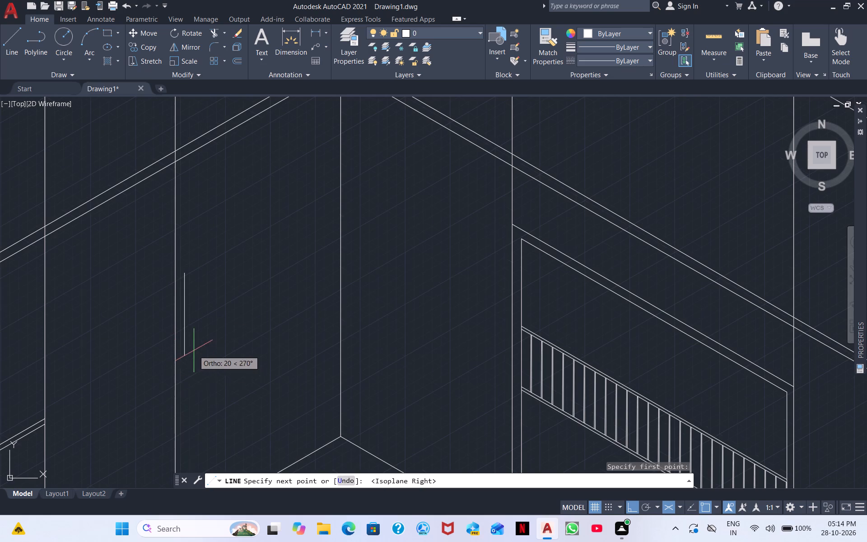
middle_click_drag(192, 387, 204, 329)
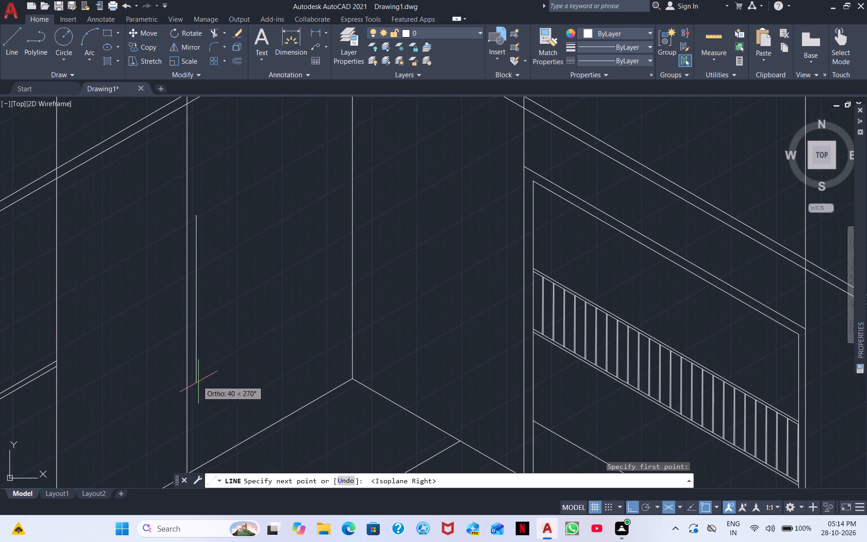
left_click(196, 382)
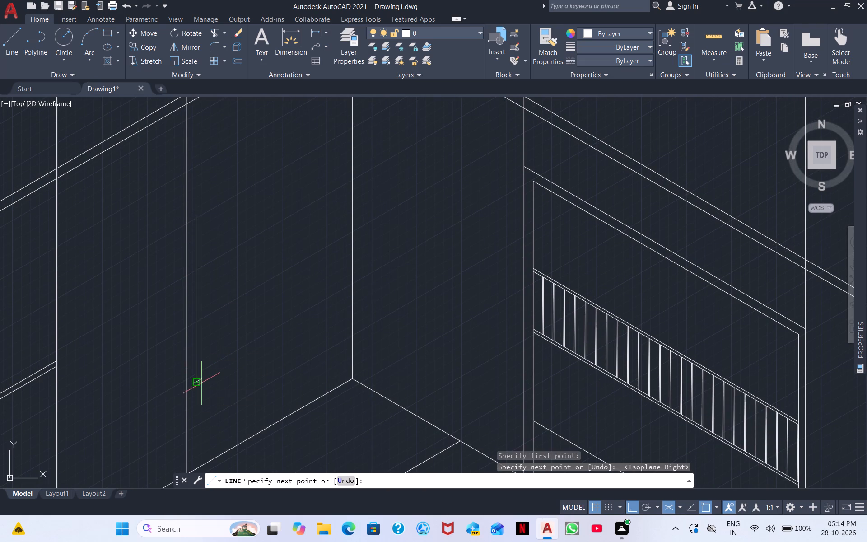
left_click(205, 381)
left_click(211, 204)
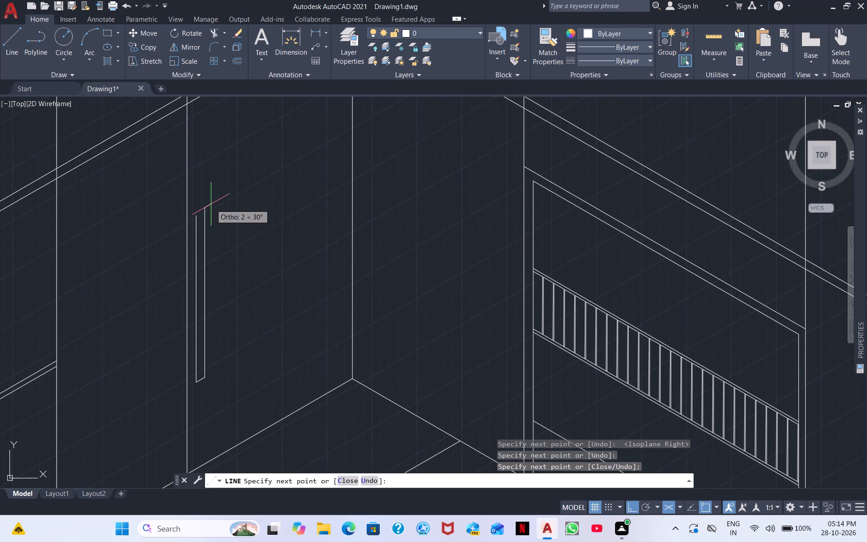
left_click(199, 215)
left_click(215, 217)
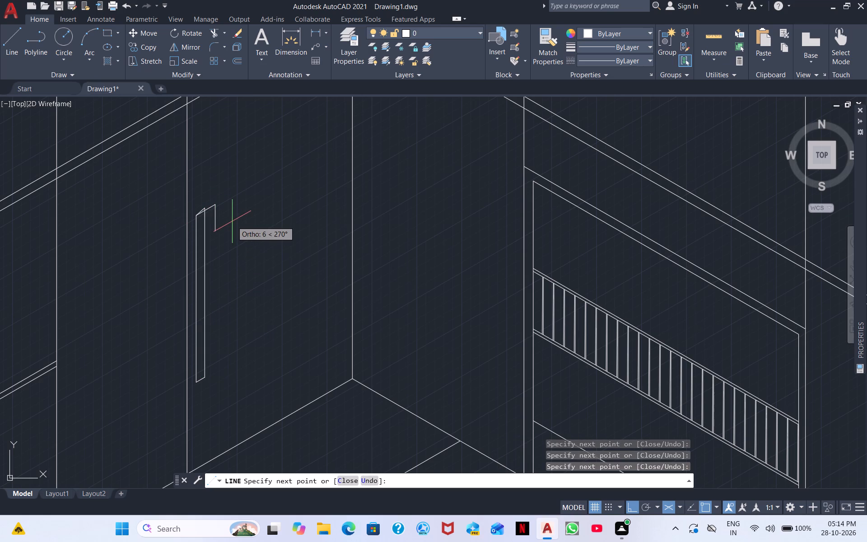
key("Escape")
Trim the overlapping lines at the new handle's top so that only a single 30° isometric top edge is left.
scroll(231, 220, "down", 2)
scroll(244, 204, "up", 2)
left_click(212, 34)
scroll(158, 167, "up", 2)
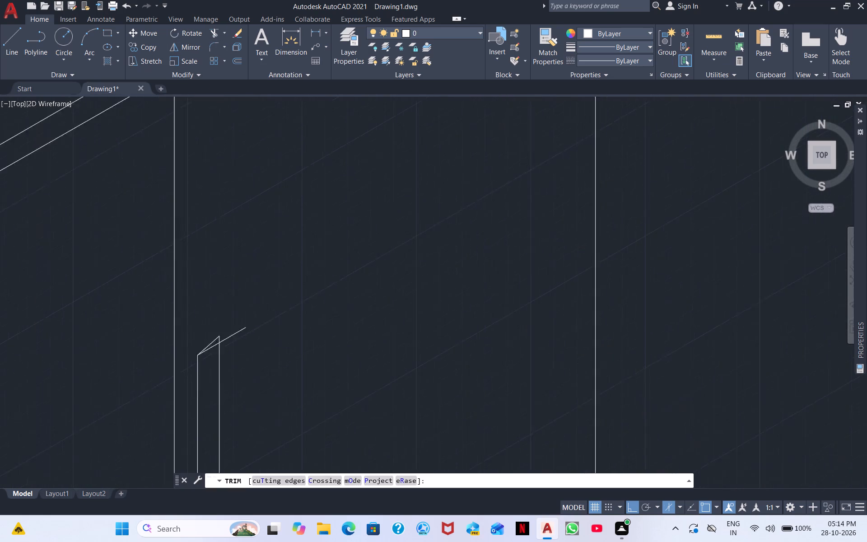
scroll(158, 167, "up", 3)
middle_click_drag(378, 400, 375, 196)
scroll(397, 240, "down", 3)
middle_click_drag(424, 366, 268, 248)
left_click_drag(247, 242, 253, 278)
scroll(236, 241, "up", 4)
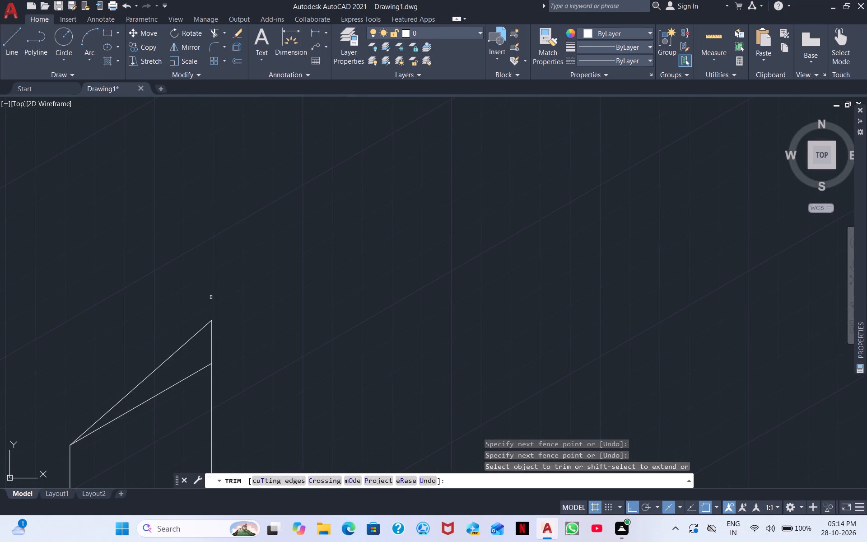
left_click_drag(143, 346, 264, 307)
scroll(271, 301, "down", 3)
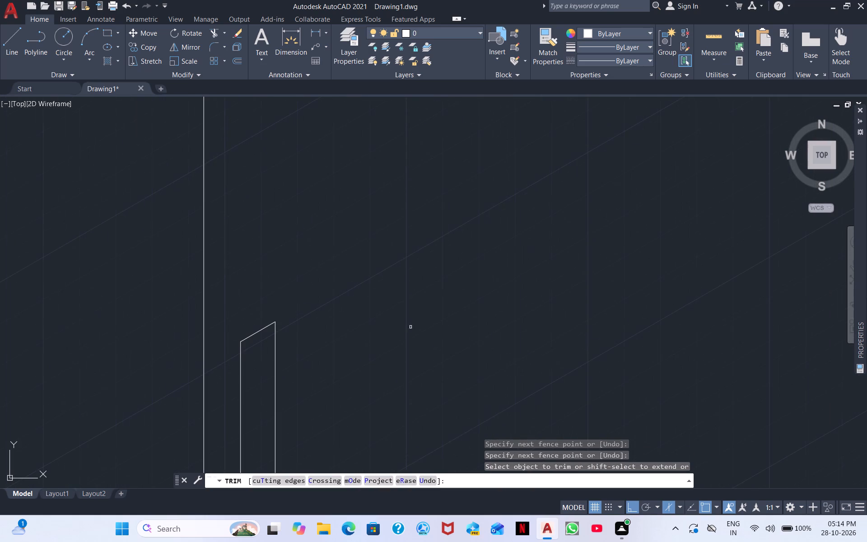
right_click(416, 326)
left_click(453, 330)
Copy the handle outline about 9 units along the 210° isometric direction to the other side of the second wall-cabinet divider.
scroll(372, 327, "down", 3)
middle_click_drag(369, 338, 350, 215)
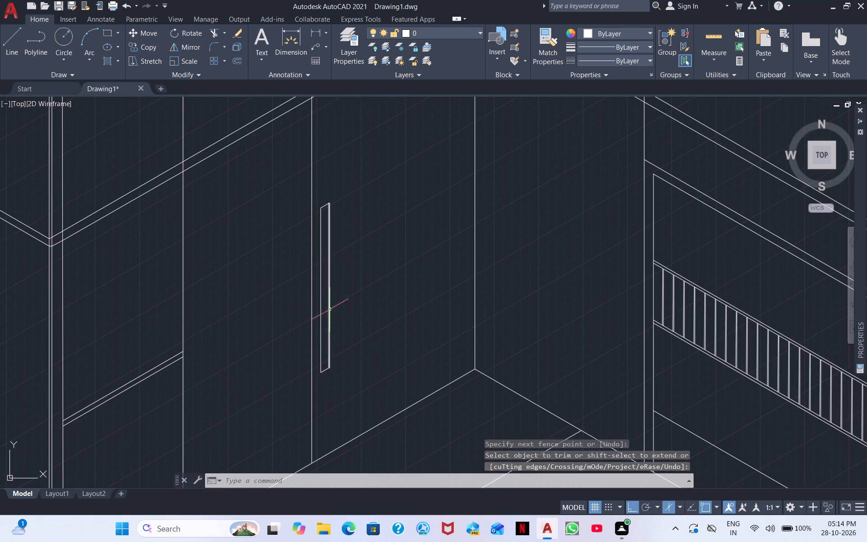
left_click_drag(357, 380, 348, 375)
left_click(322, 352)
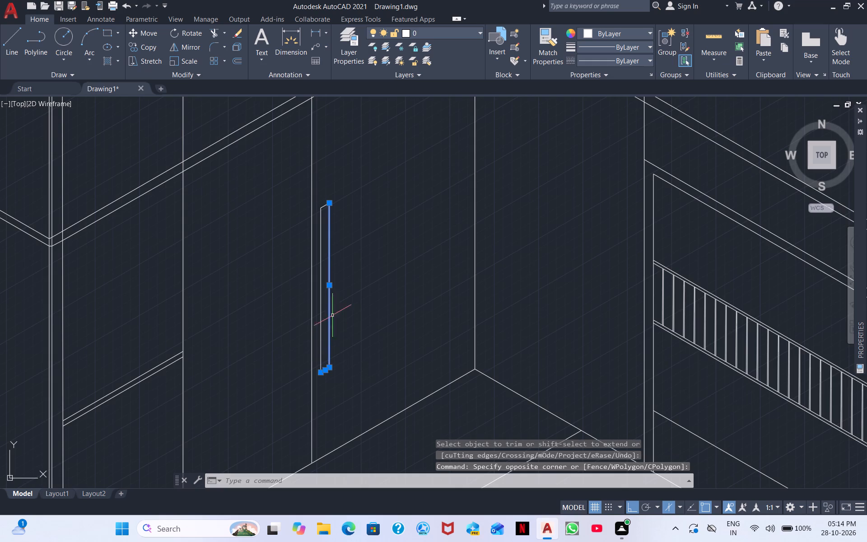
scroll(336, 283, "up", 4)
left_click(245, 350)
left_click(217, 326)
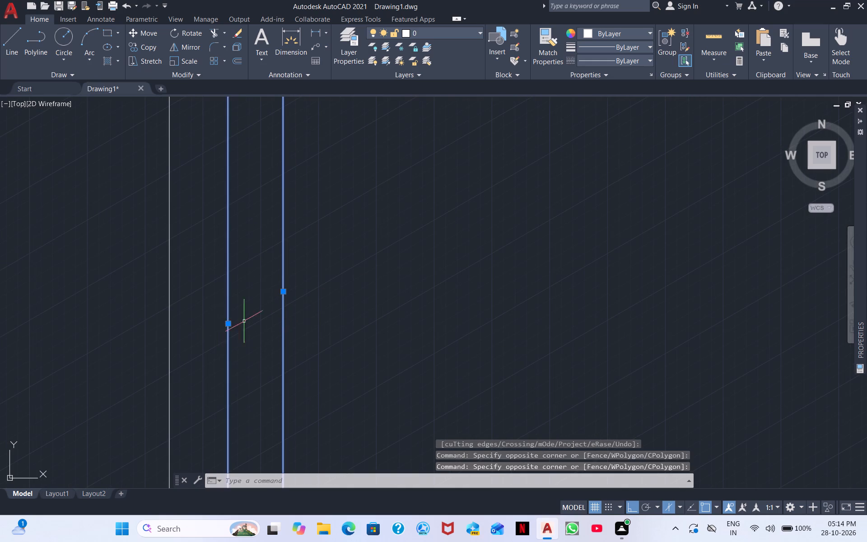
scroll(339, 308, "down", 3)
middle_click_drag(432, 298, 421, 321)
scroll(311, 210, "up", 4)
left_click(307, 218)
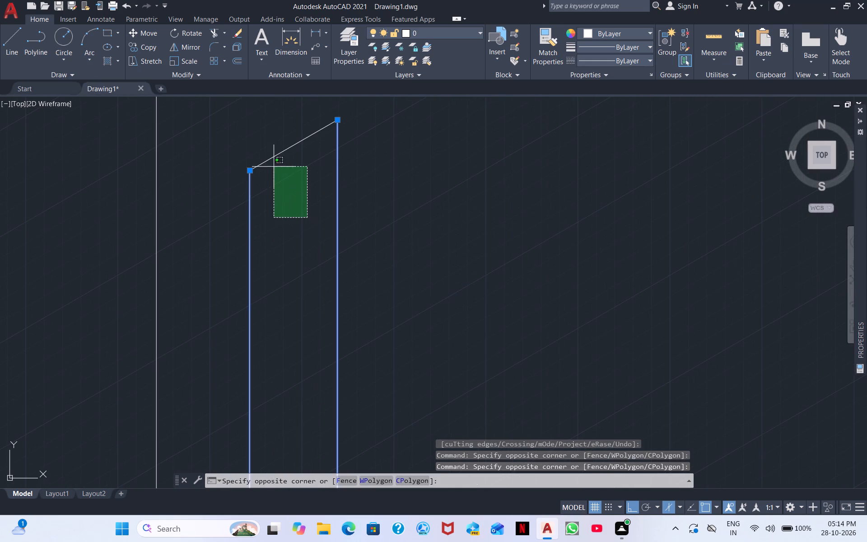
left_click(237, 125)
right_click(439, 271)
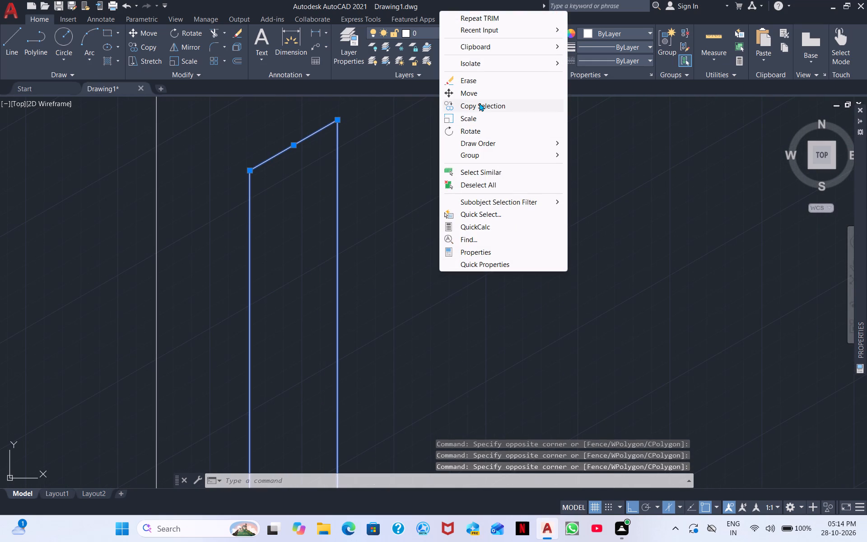
left_click(479, 103)
scroll(391, 242, "down", 2)
middle_click_drag(414, 259, 501, 118)
scroll(468, 166, "down", 2)
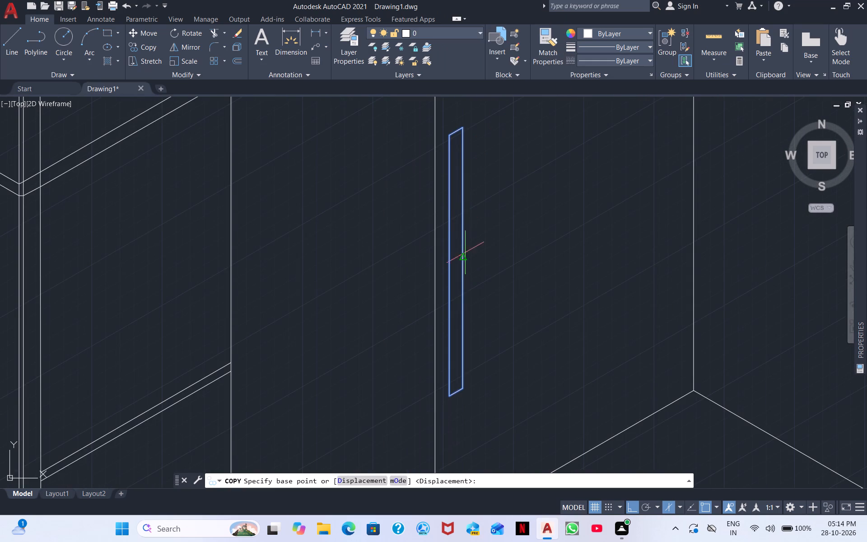
left_click(455, 269)
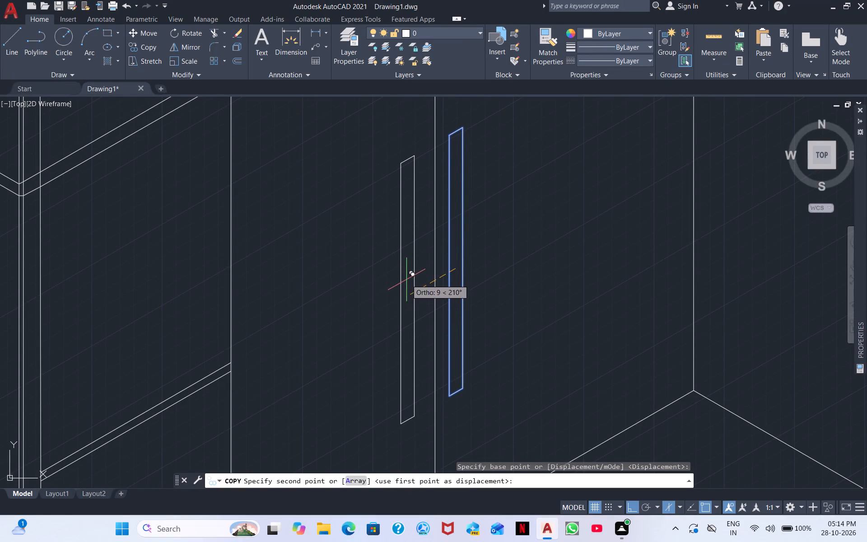
left_click(406, 280)
key("Escape")
Draw a narrow door handle outline about 46 units tall along the 150° isometric plane, beside the slatted unit on the door next to the corner.
scroll(472, 262, "down", 3)
middle_click_drag(599, 236, 335, 224)
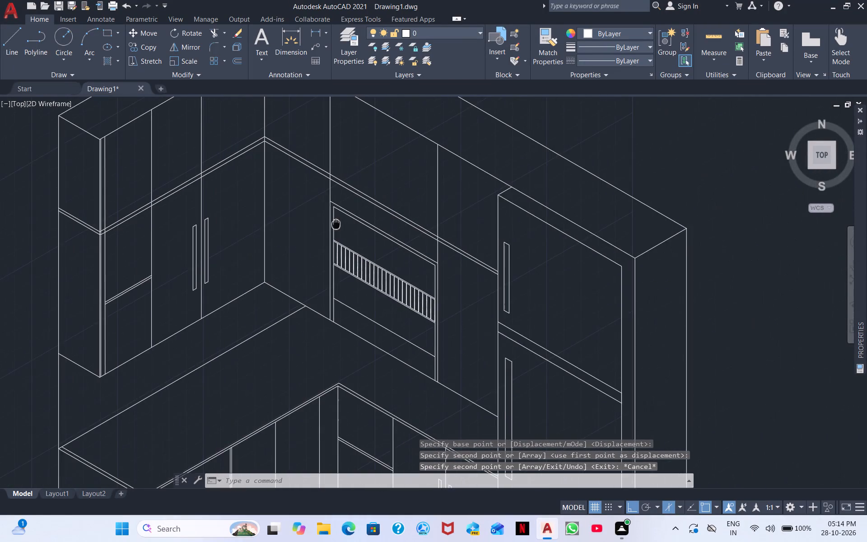
middle_click_drag(335, 224, 332, 224)
scroll(325, 224, "up", 2)
scroll(290, 220, "down", 1)
right_click(278, 239)
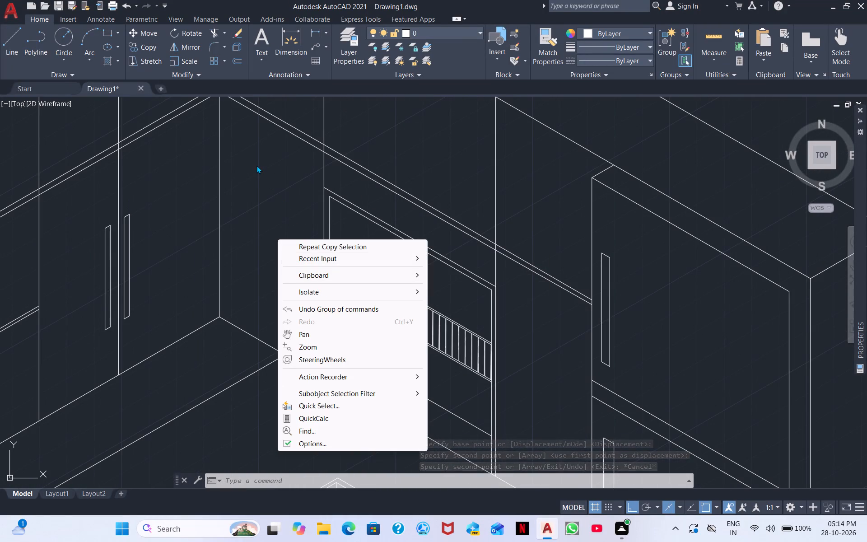
left_click(8, 37)
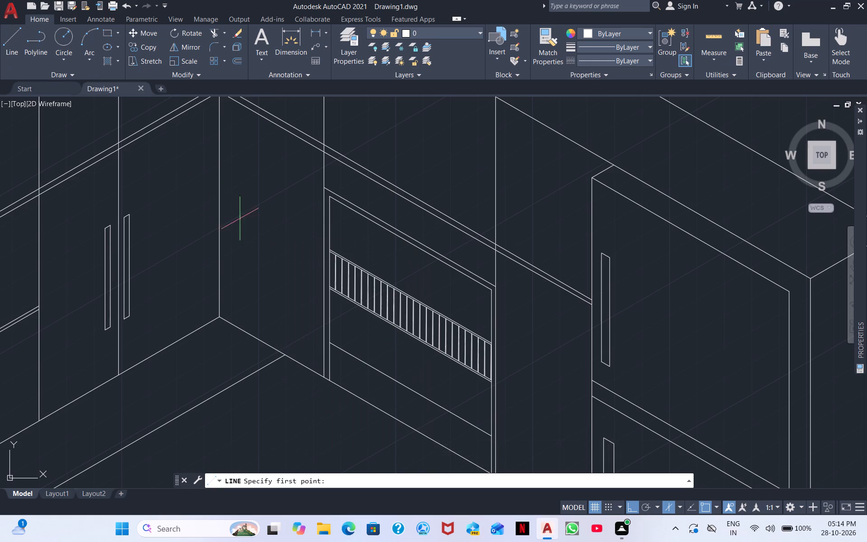
left_click(317, 203)
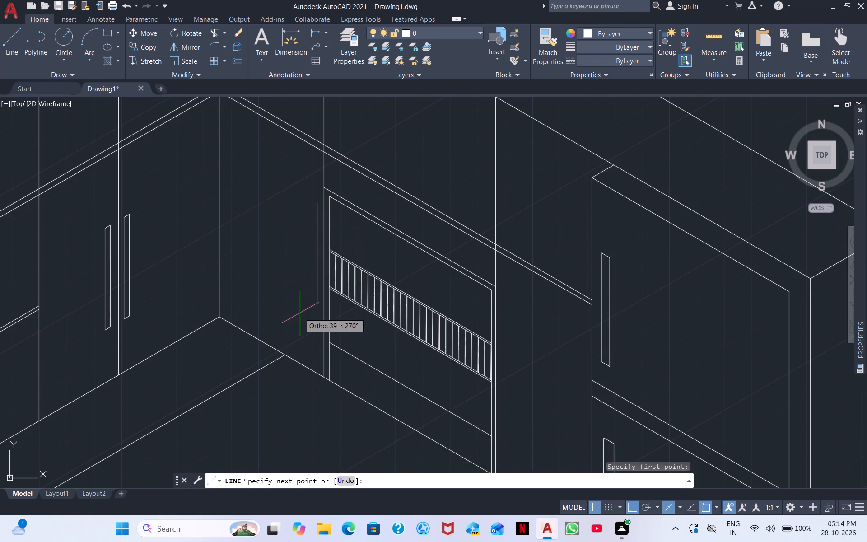
left_click(311, 326)
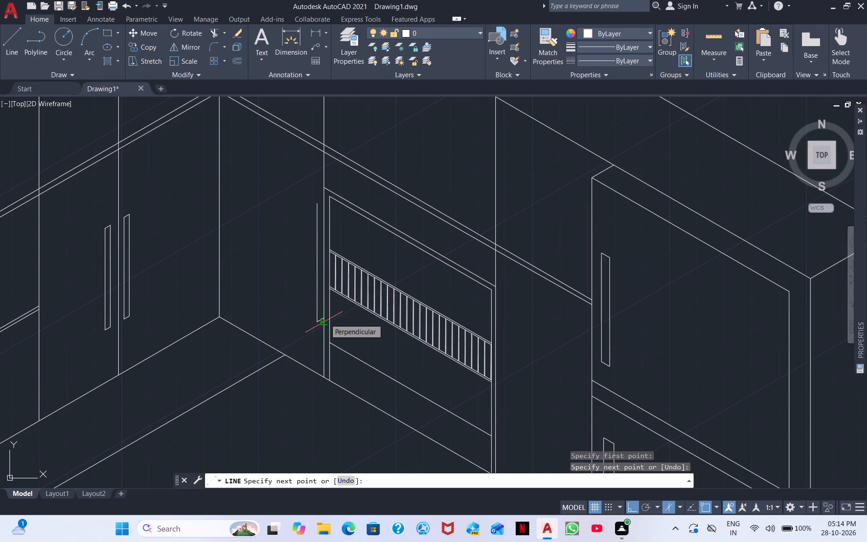
key("F5")
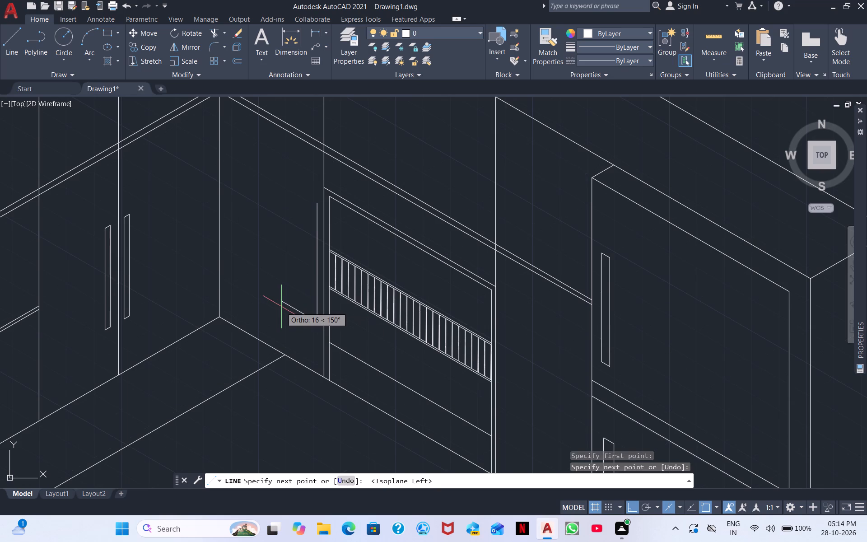
left_click(310, 315)
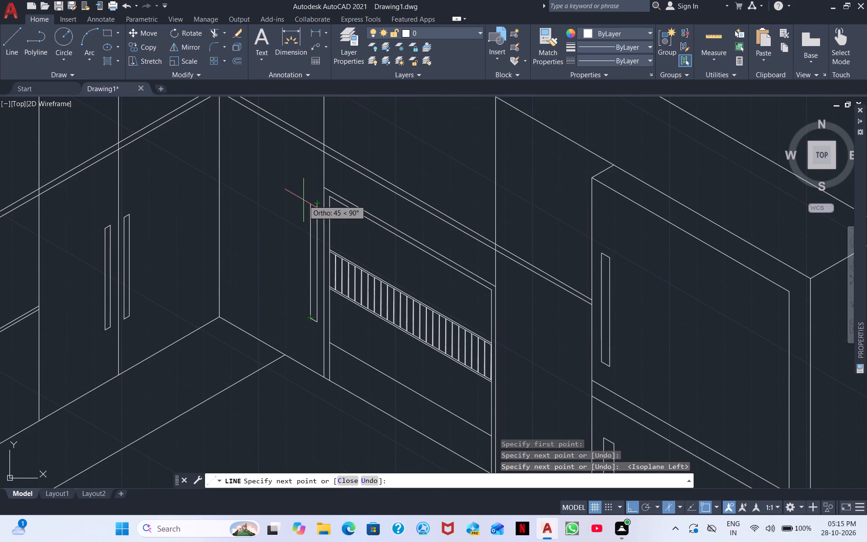
scroll(311, 197, "up", 3)
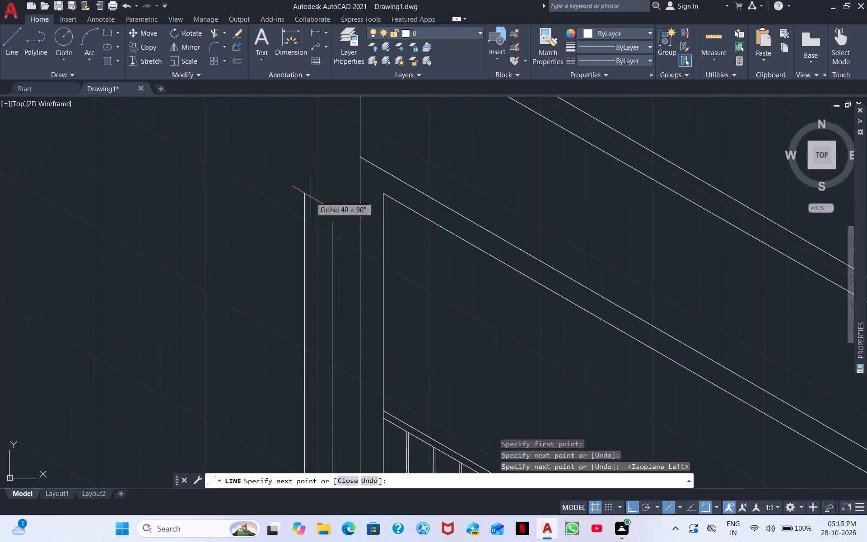
left_click(330, 223)
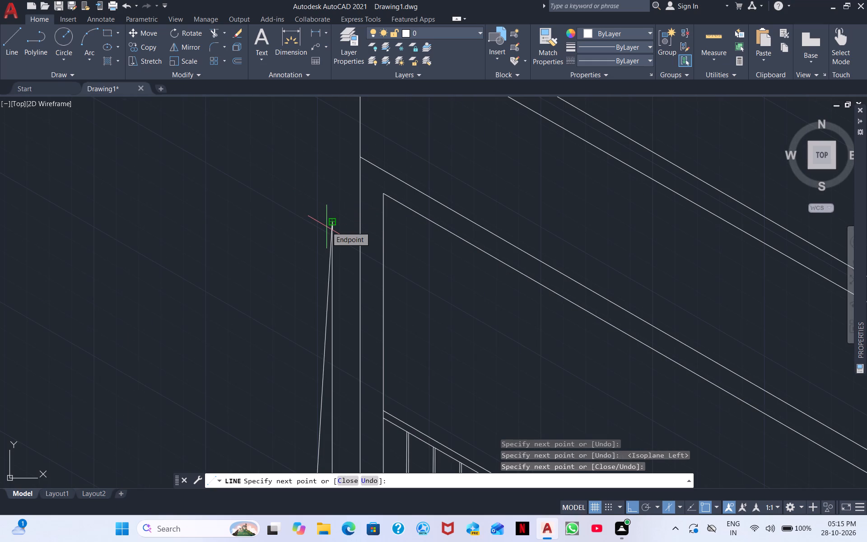
key("ctrl+z")
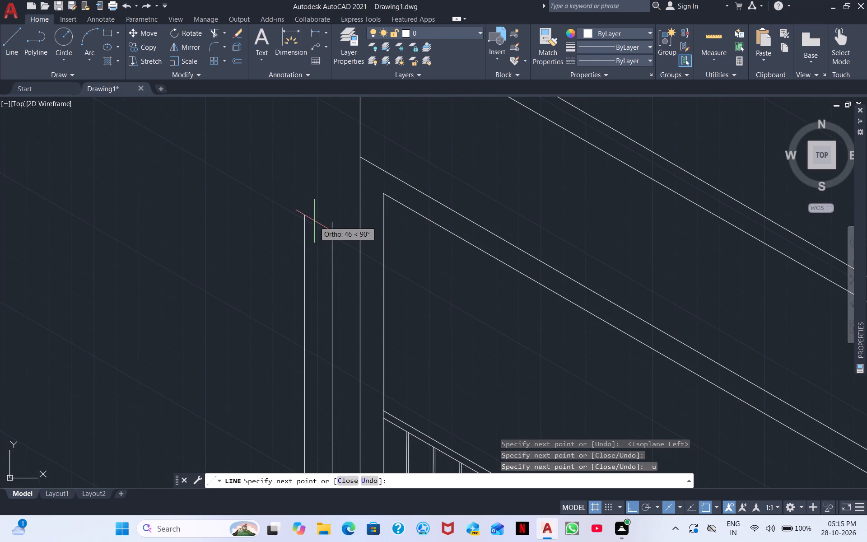
left_click(311, 206)
left_click(328, 223)
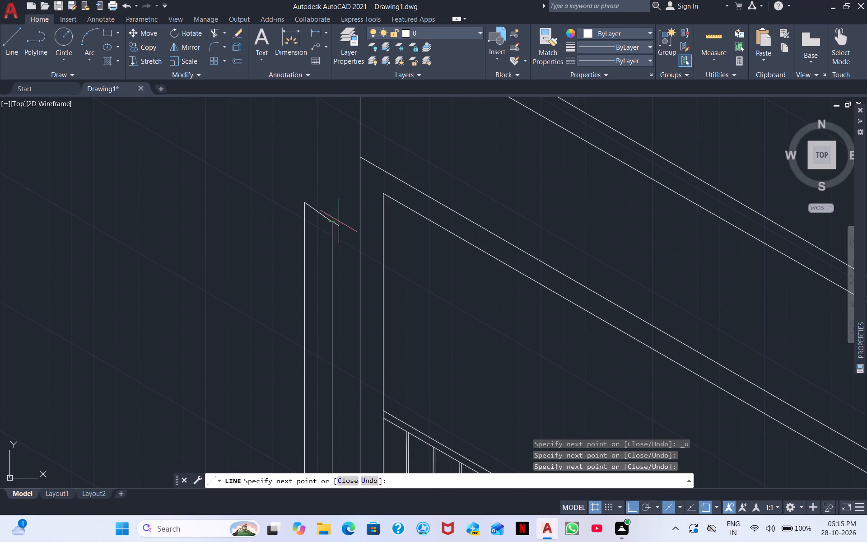
left_click(278, 230)
key("Escape")
Trim the overlapping lines at this handle's top so that only a single 150° isometric top edge is left.
scroll(315, 196, "up", 4)
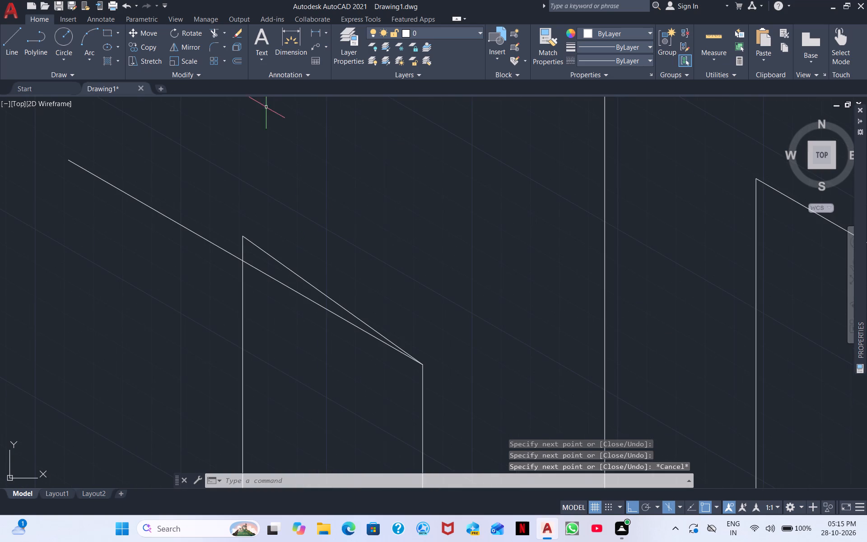
left_click(214, 32)
left_click_drag(286, 267, 287, 274)
left_click_drag(255, 239, 254, 243)
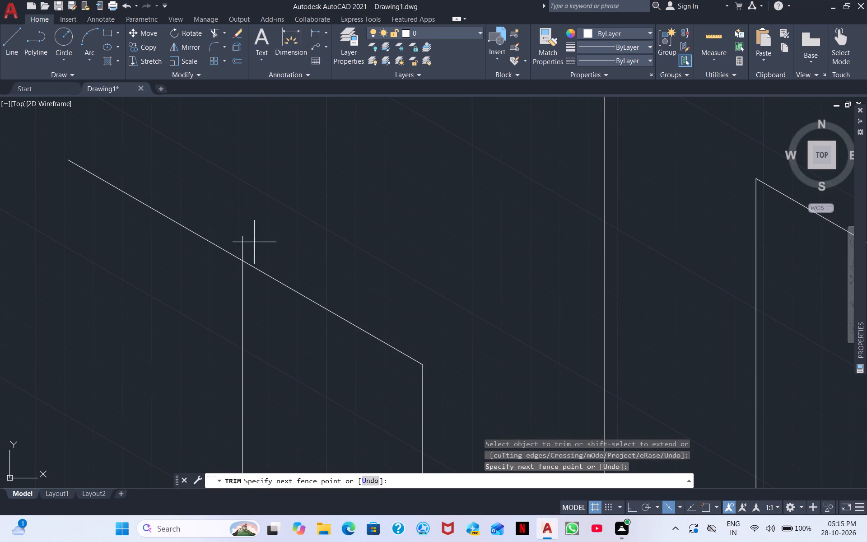
left_click_drag(254, 243, 211, 265)
scroll(317, 228, "down", 2)
middle_click_drag(354, 230, 230, 195)
scroll(230, 195, "down", 1)
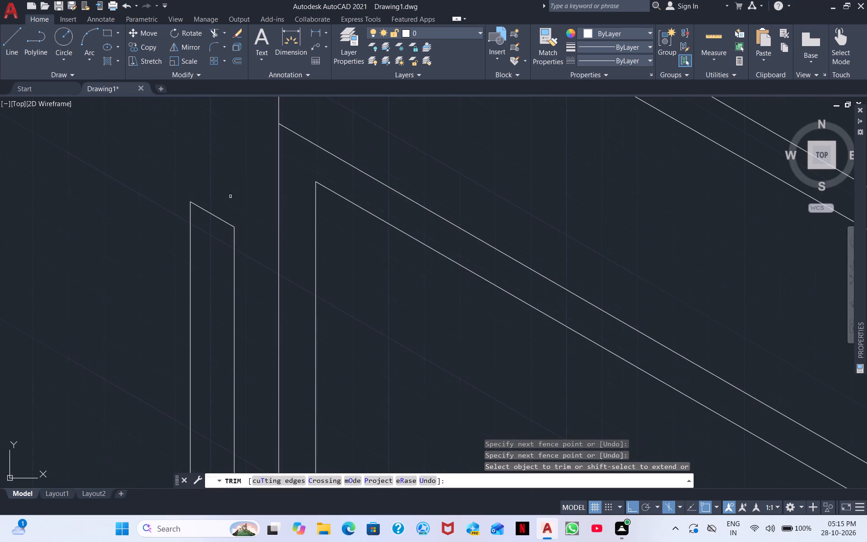
Copy the narrow handle outline beside the slatted unit to the door on the unit's opposite side, next to the tall cabinet.
right_click(256, 218)
left_click(284, 227)
scroll(283, 227, "down", 2)
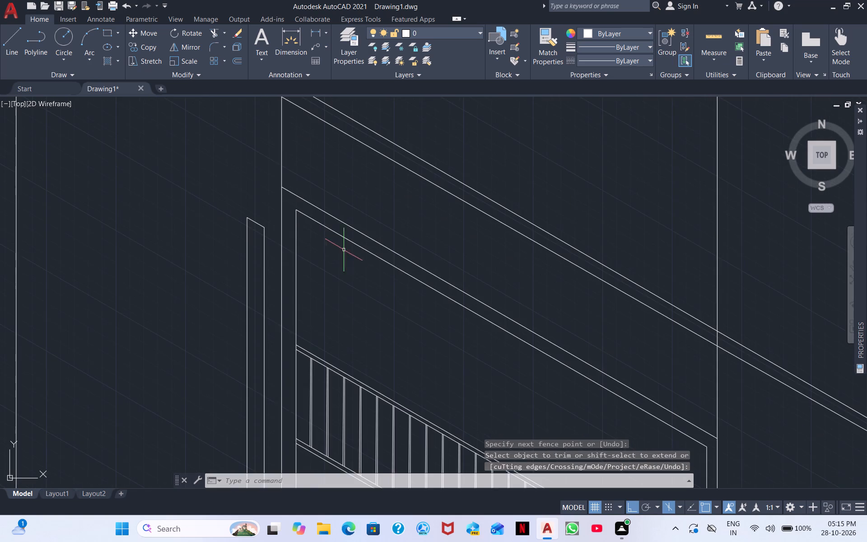
middle_click_drag(348, 256, 326, 243)
scroll(334, 250, "down", 2)
middle_click_drag(349, 252, 256, 196)
scroll(383, 295, "up", 1)
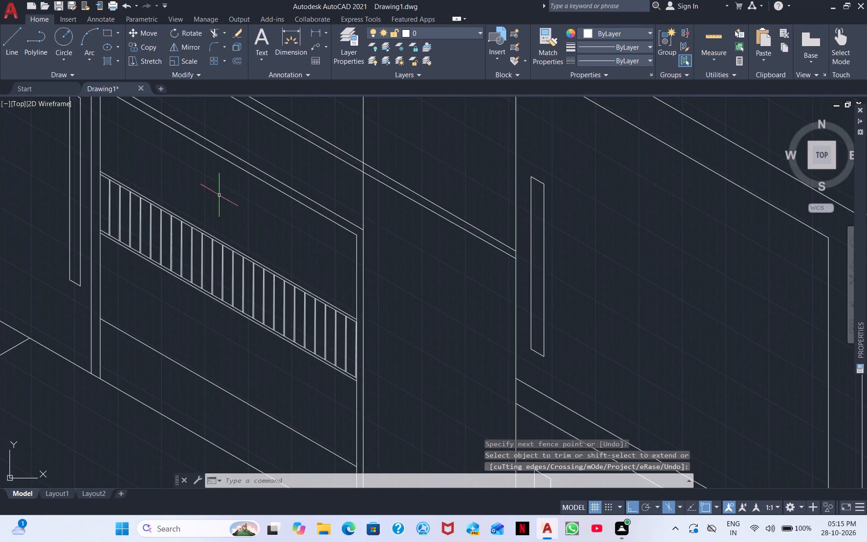
scroll(200, 192, "down", 2)
scroll(141, 210, "up", 3)
scroll(162, 211, "down", 1)
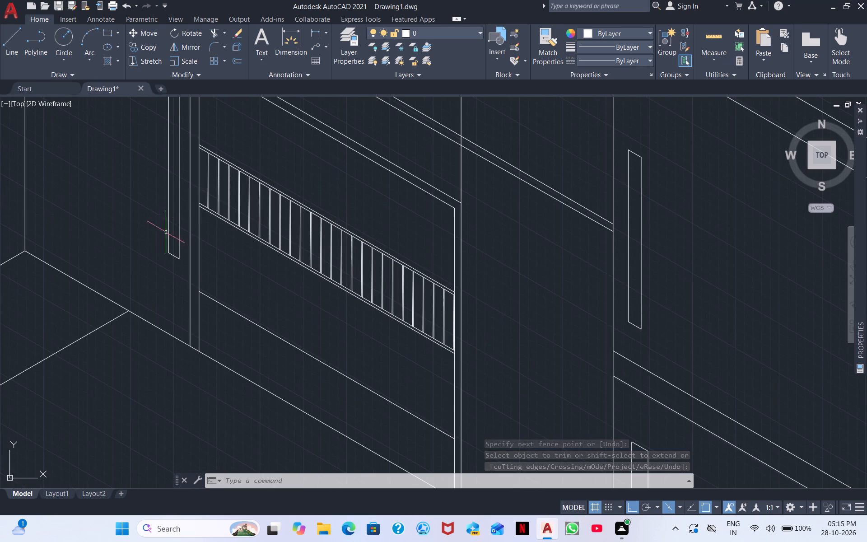
left_click_drag(183, 270, 159, 233)
double_click(150, 222)
scroll(148, 204, "down", 1)
middle_click_drag(148, 204, 134, 265)
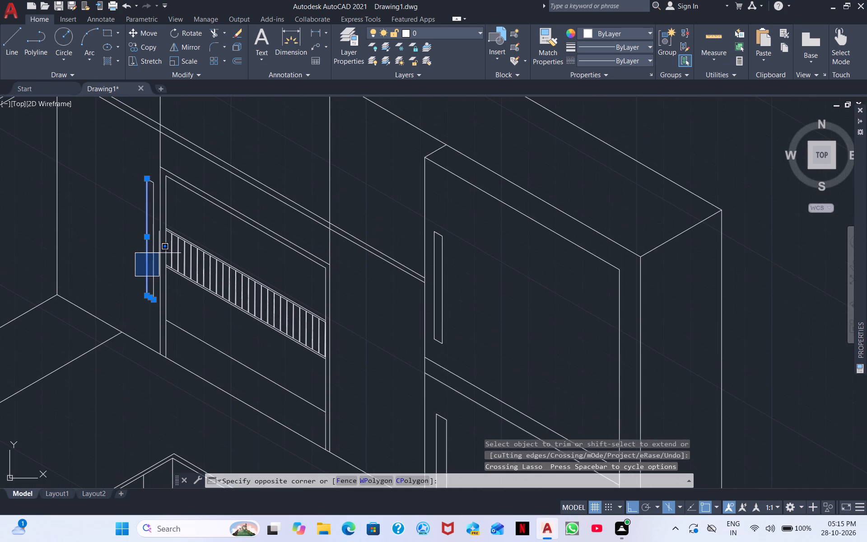
left_click(144, 252)
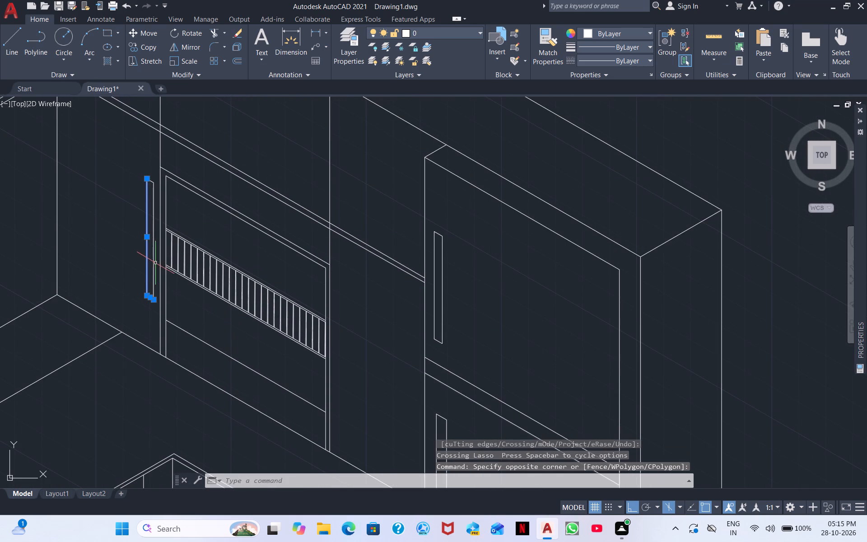
left_click(155, 263)
left_click_drag(146, 253, 137, 247)
left_click(135, 247)
scroll(136, 199, "up", 4)
scroll(178, 172, "down", 3)
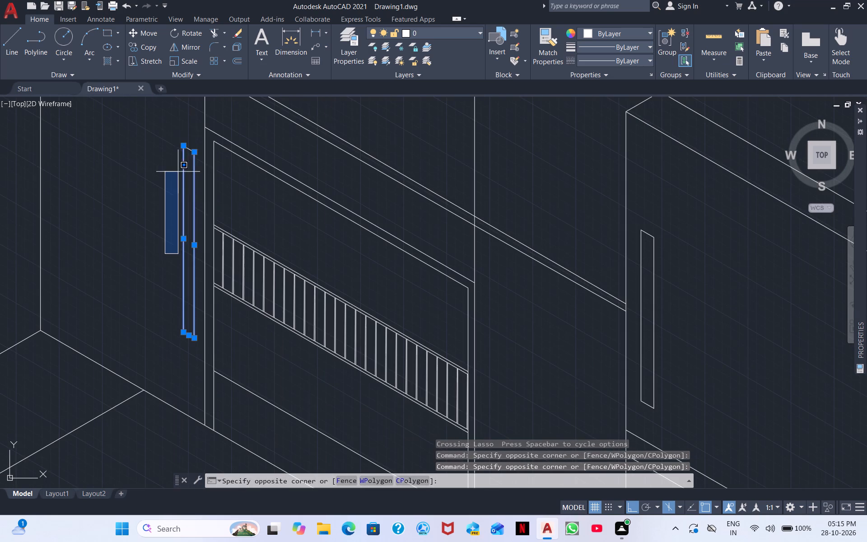
left_click(187, 144)
left_click(188, 161)
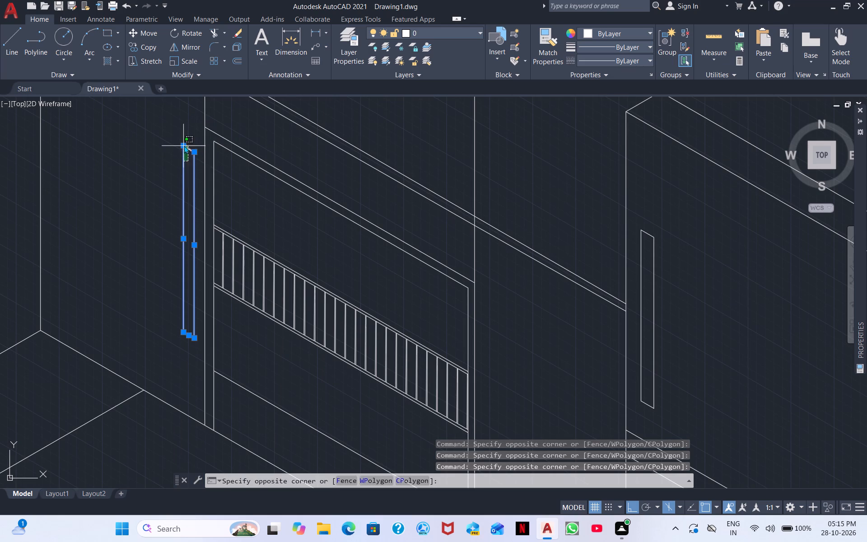
left_click(184, 145)
right_click(146, 191)
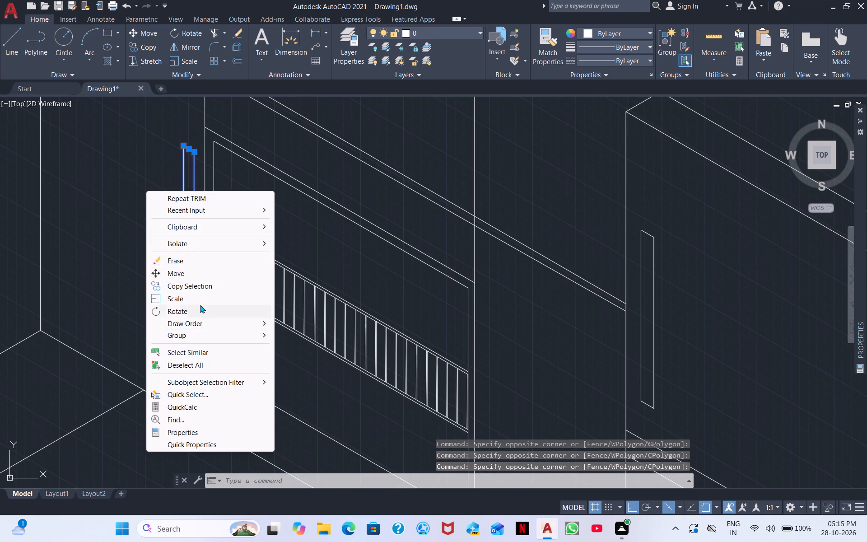
left_click(187, 285)
left_click(173, 274)
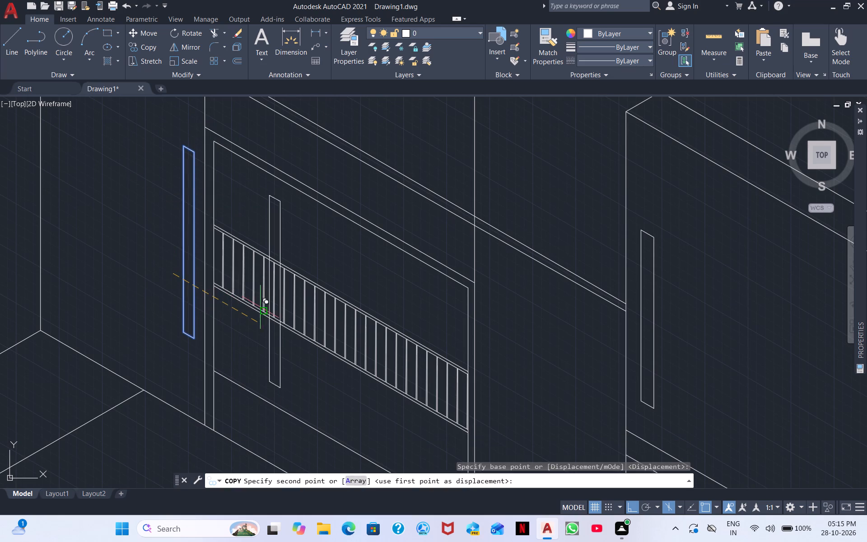
middle_click_drag(470, 385, 443, 250)
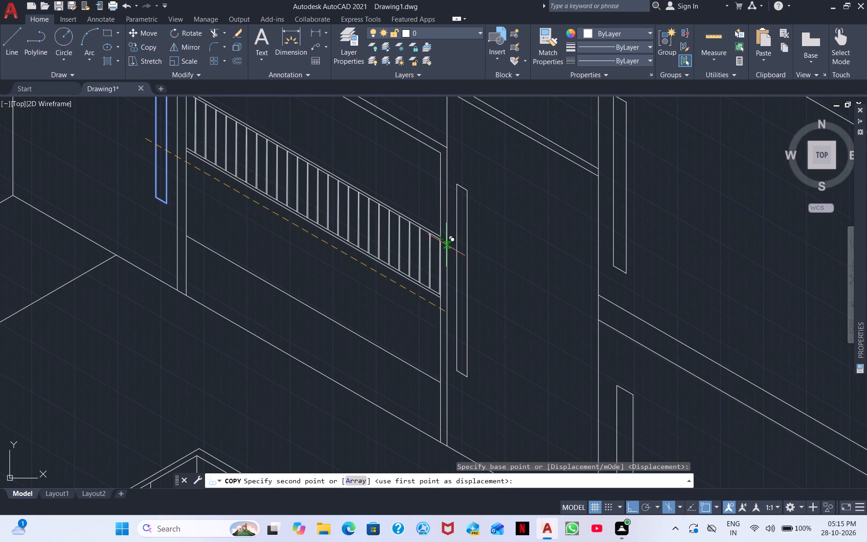
left_click(446, 245)
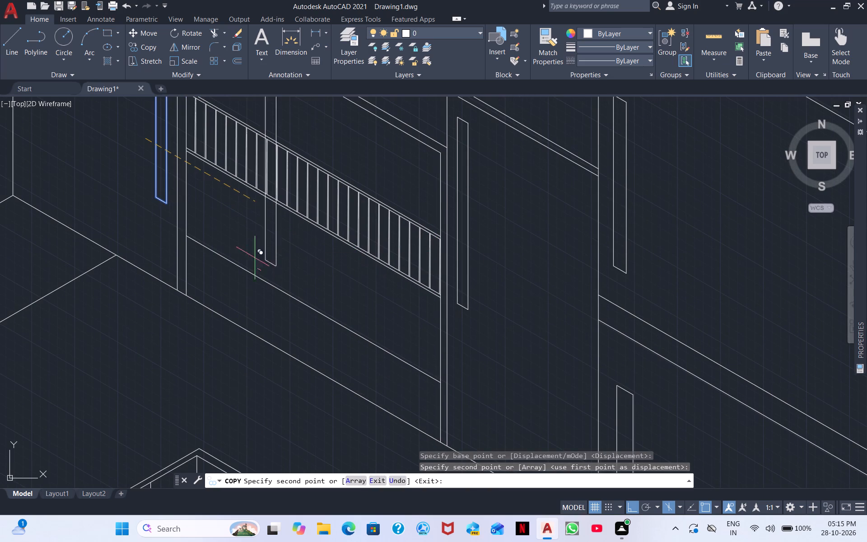
key("Escape")
Move the copied handle outline straight down a short distance on its door.
left_click_drag(501, 338, 493, 332)
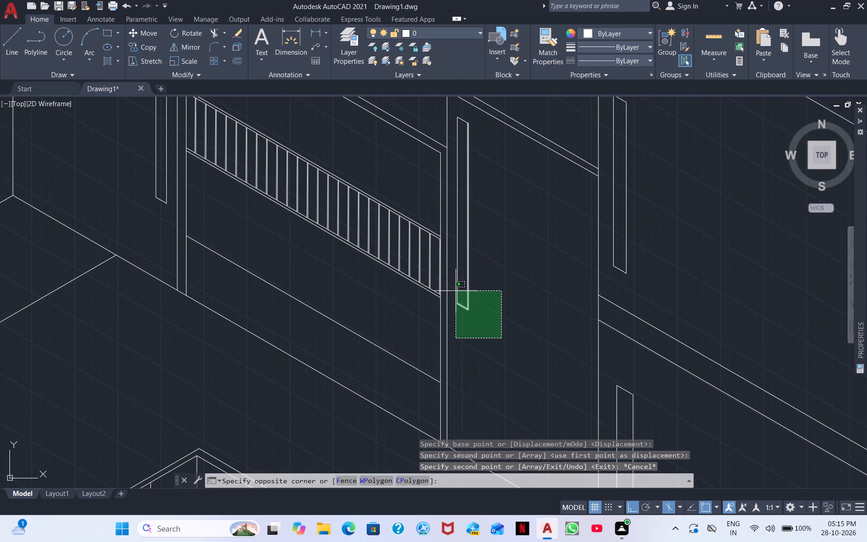
left_click(455, 290)
middle_click_drag(514, 157, 452, 313)
scroll(393, 290, "up", 4)
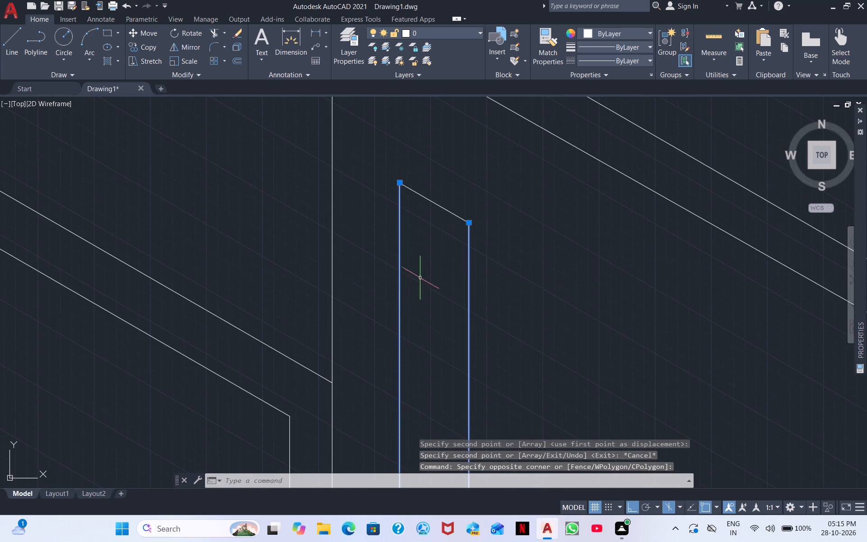
left_click_drag(457, 267, 456, 263)
left_click(414, 186)
right_click(517, 293)
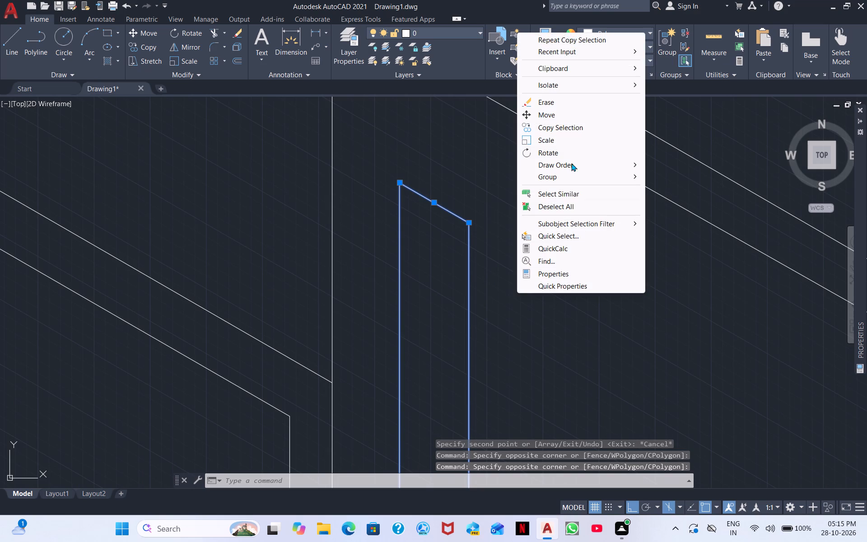
left_click(546, 117)
left_click(433, 206)
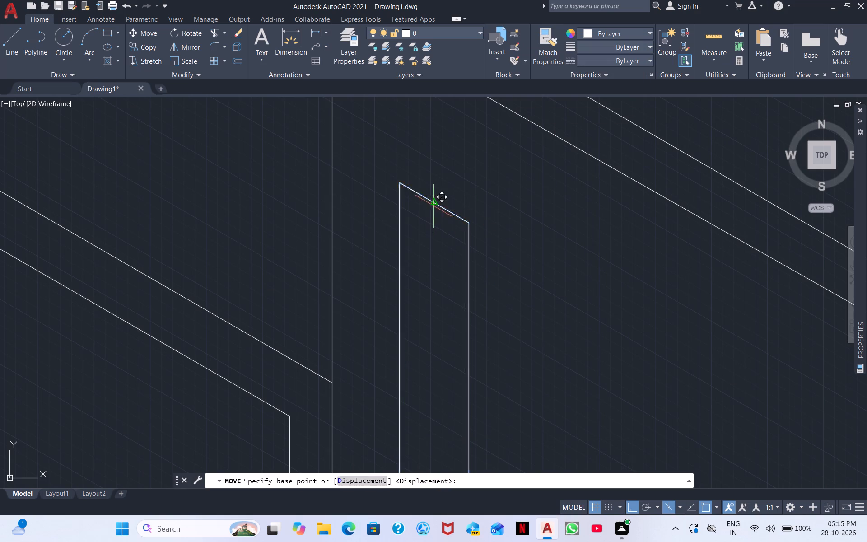
left_click(413, 326)
Trim the left wall's vertical cabinet dividers and the corner line where they cross the gap between the double isometric lines.
scroll(413, 325, "down", 3)
middle_click_drag(504, 327, 487, 282)
scroll(503, 321, "down", 1)
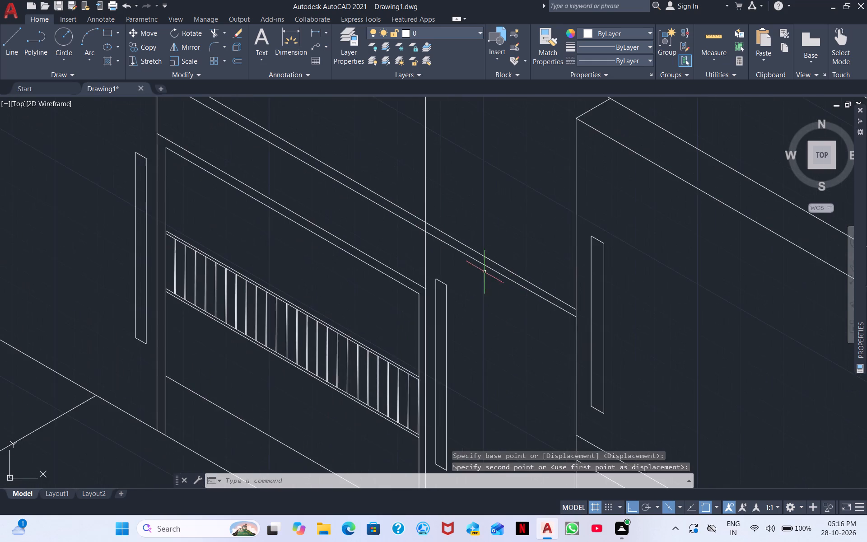
scroll(495, 283, "down", 2)
middle_click_drag(501, 326, 450, 270)
scroll(440, 257, "down", 1)
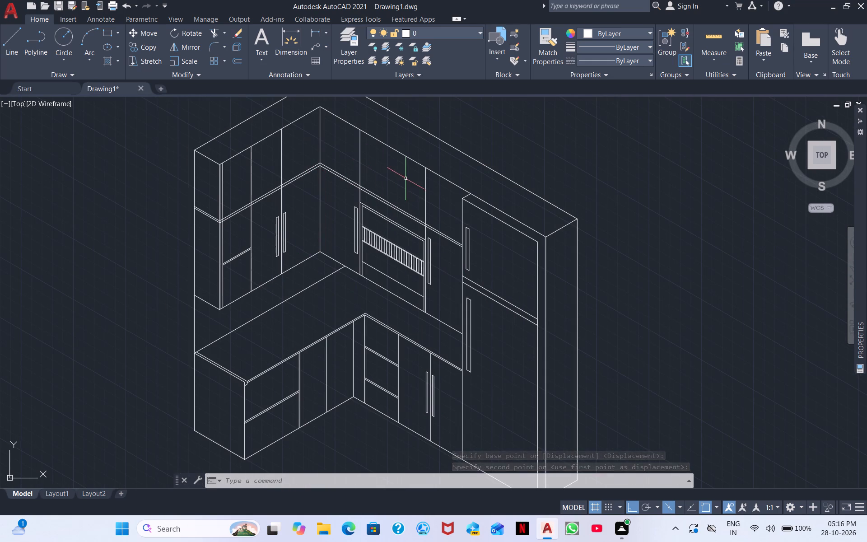
scroll(370, 177, "up", 3)
scroll(368, 181, "down", 1)
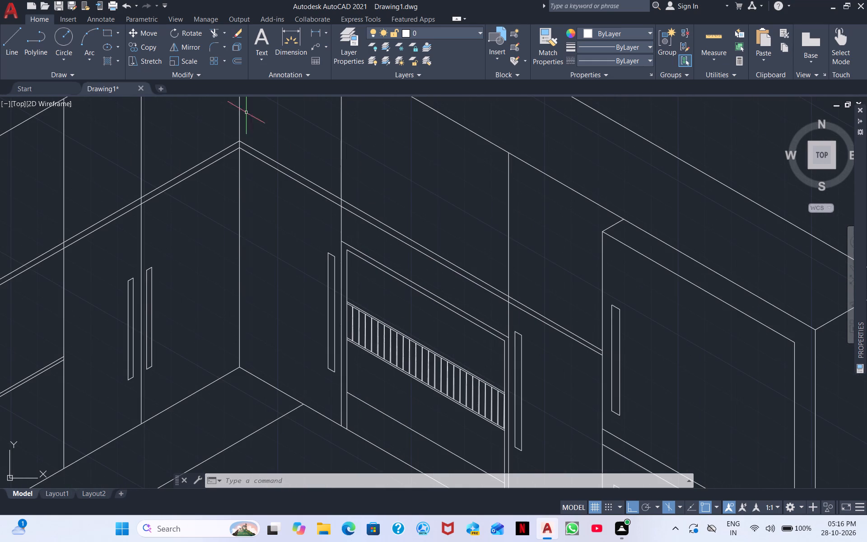
left_click(214, 32)
scroll(71, 220, "up", 2)
middle_click_drag(47, 262, 53, 259)
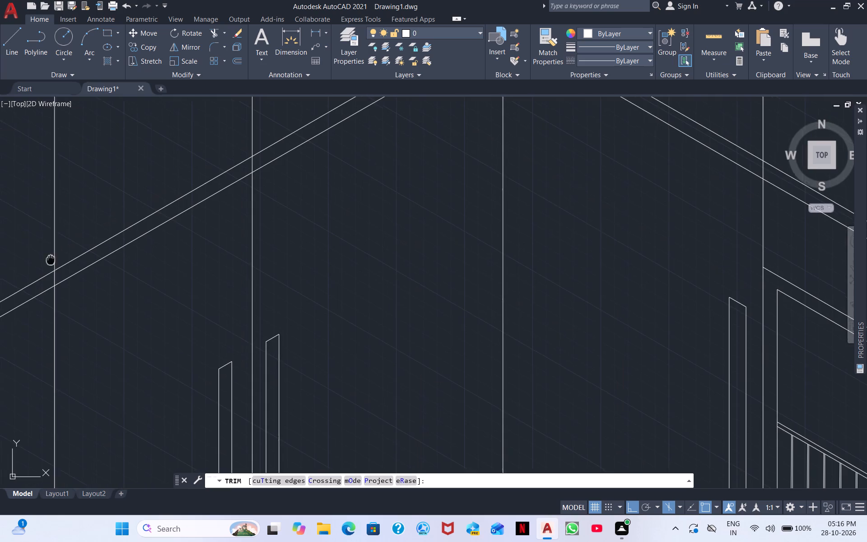
middle_click_drag(53, 259, 306, 133)
left_click_drag(124, 255, 129, 253)
left_click(130, 253)
left_click(103, 266)
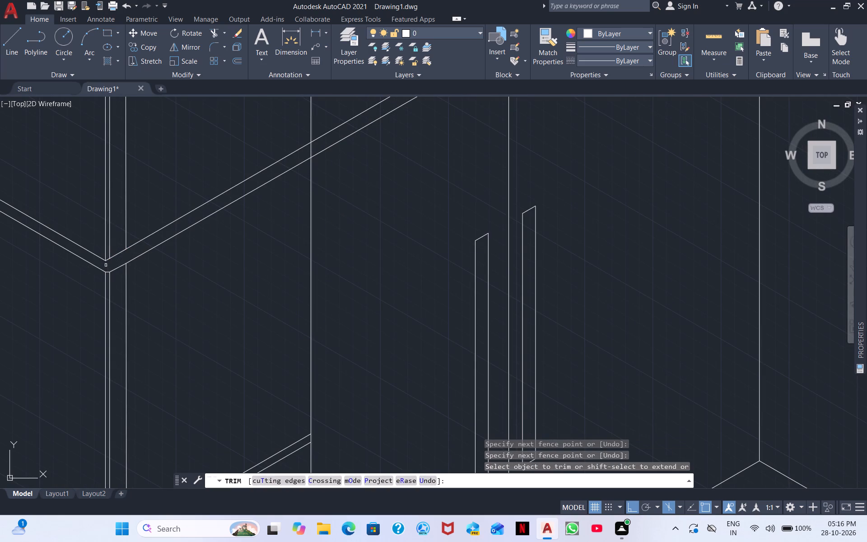
scroll(216, 236, "down", 1)
middle_click_drag(254, 232, 109, 327)
scroll(129, 308, "up", 3)
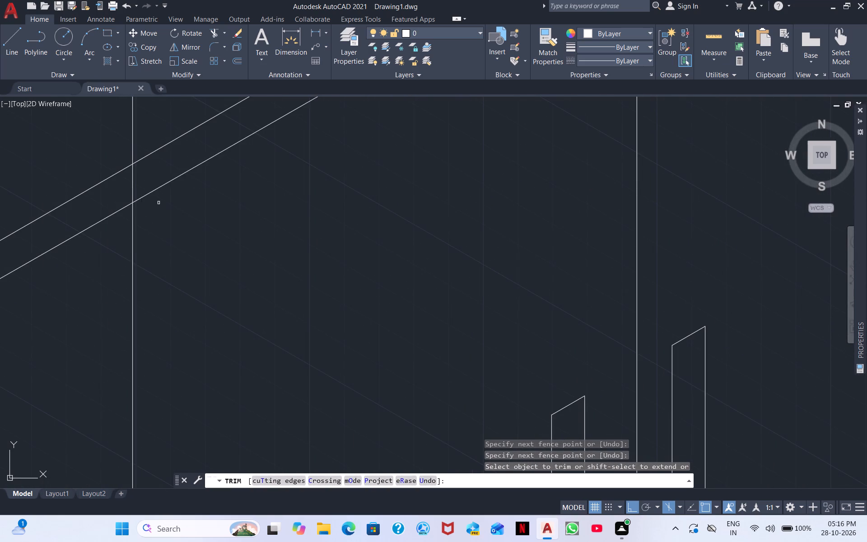
left_click_drag(142, 181, 111, 190)
scroll(252, 182, "down", 3)
middle_click_drag(304, 215, 120, 382)
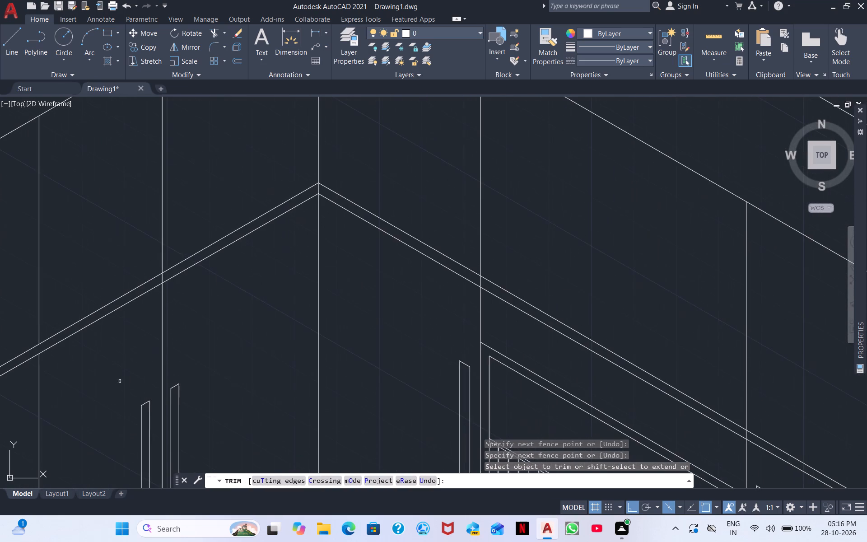
scroll(192, 256, "up", 2)
left_click_drag(132, 309, 93, 318)
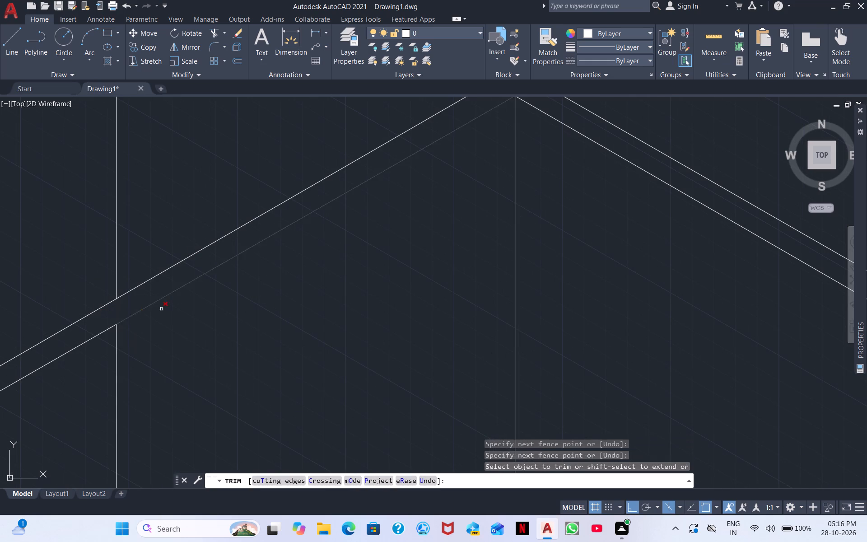
scroll(280, 299, "down", 3)
middle_click_drag(344, 293, 213, 379)
scroll(211, 349, "up", 3)
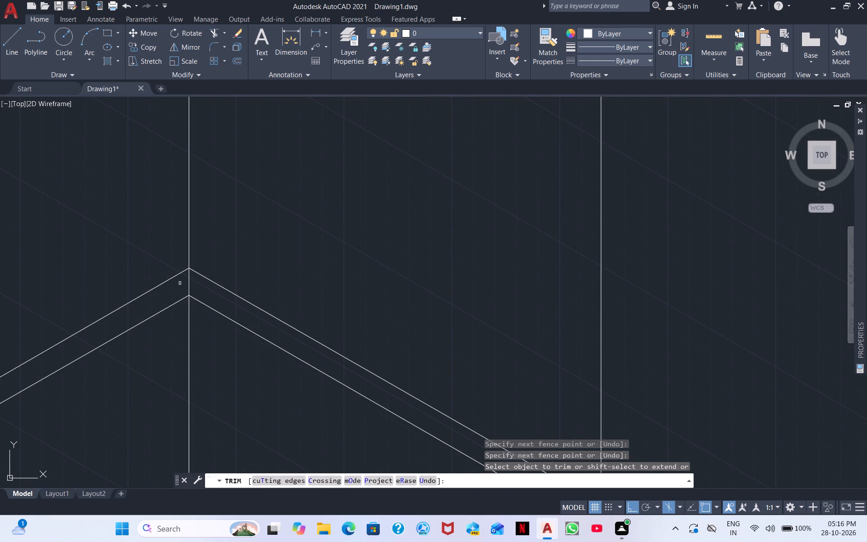
left_click_drag(182, 282, 203, 294)
Trim the slatted-unit wall's two vertical cabinet dividers where they cross the gap between the double isometric lines.
scroll(247, 330, "down", 2)
middle_click_drag(337, 351, 191, 236)
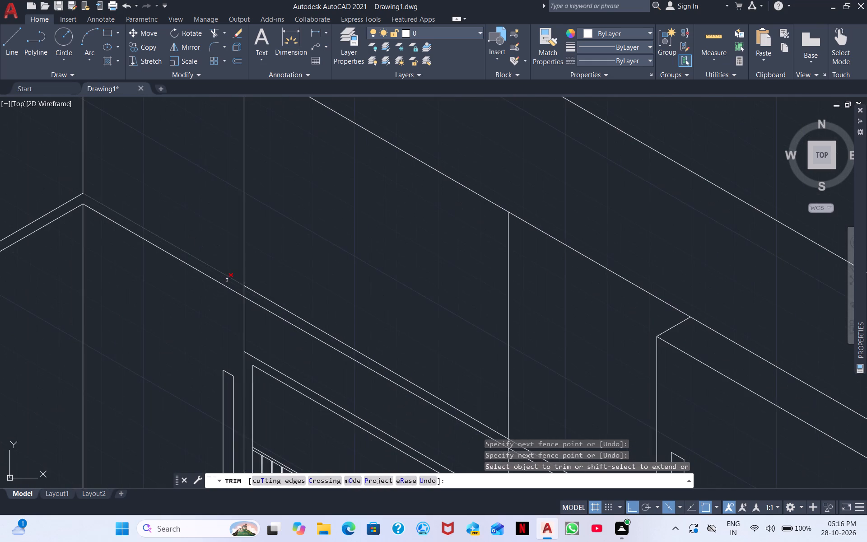
scroll(227, 281, "up", 2)
left_click_drag(255, 294, 292, 330)
scroll(327, 327, "down", 3)
middle_click_drag(394, 318, 239, 161)
scroll(328, 242, "up", 3)
left_click_drag(326, 313, 338, 326)
left_click(339, 327)
left_click(344, 328)
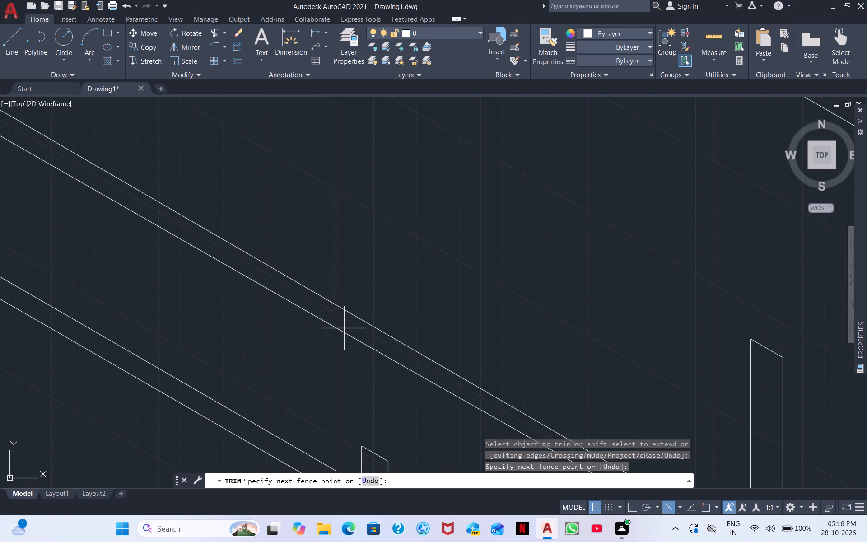
scroll(370, 309, "down", 2)
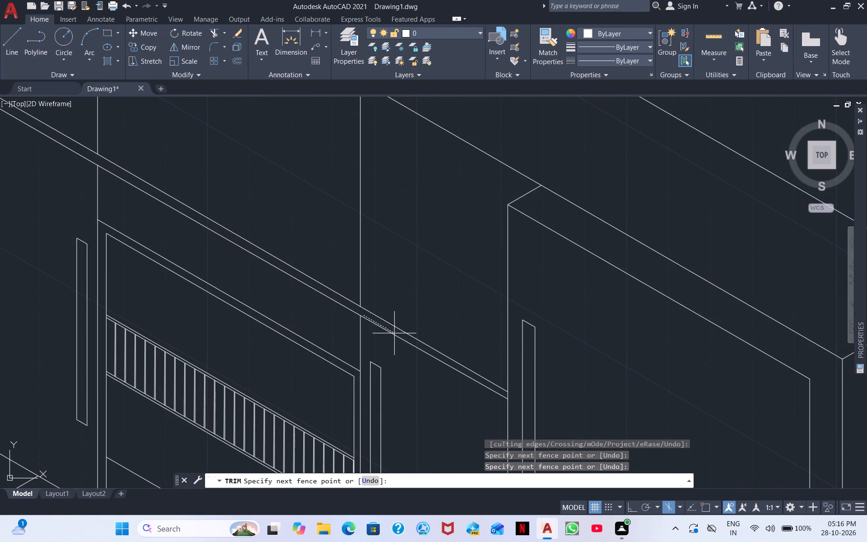
left_click(394, 334)
Examine the tall cabinet and the base cabinets for divider lines that still cross the double lines, and finish trimming.
scroll(422, 314, "down", 2)
middle_click_drag(423, 299, 275, 189)
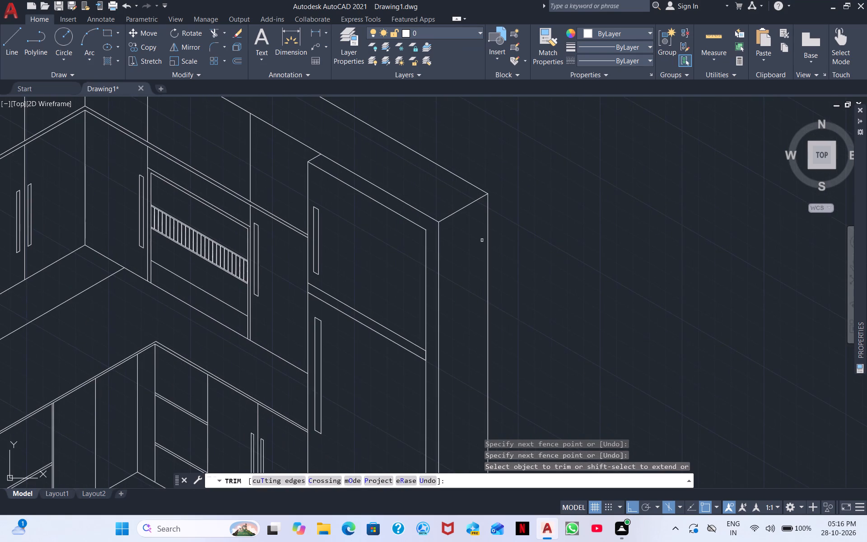
scroll(516, 259, "down", 1)
middle_click_drag(583, 318, 498, 164)
middle_click_drag(505, 259, 467, 370)
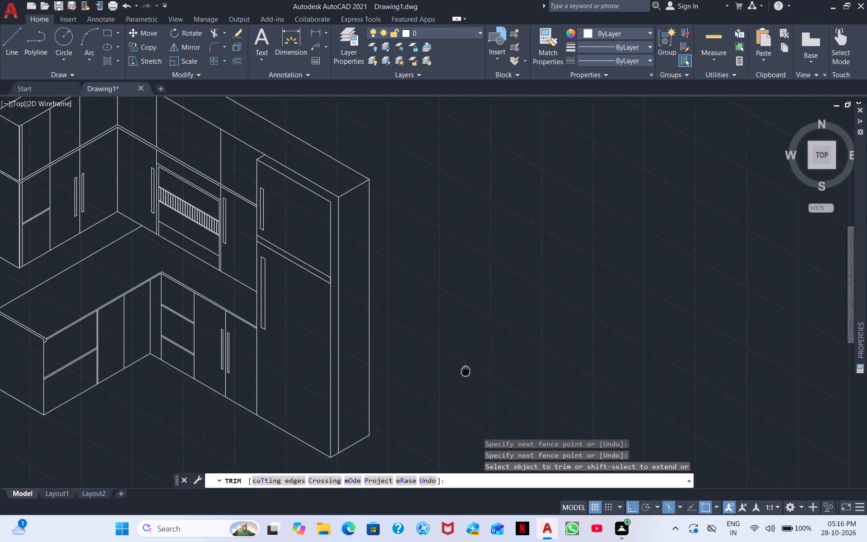
middle_click_drag(467, 370, 507, 312)
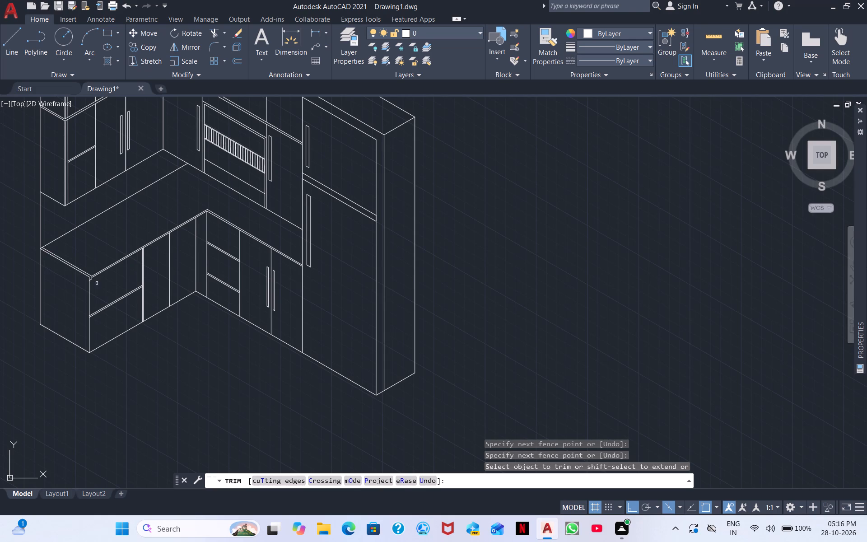
scroll(110, 267, "up", 4)
middle_click_drag(346, 160, 17, 303)
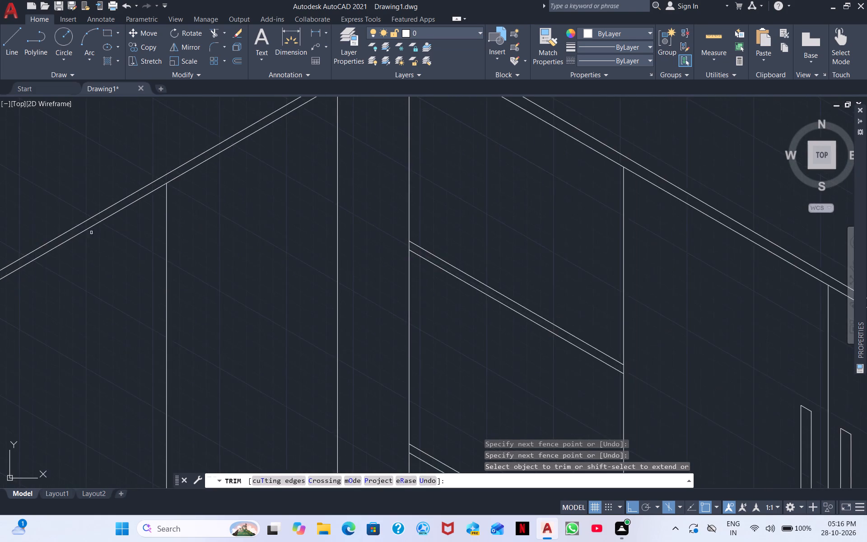
scroll(130, 209, "down", 2)
right_click(186, 231)
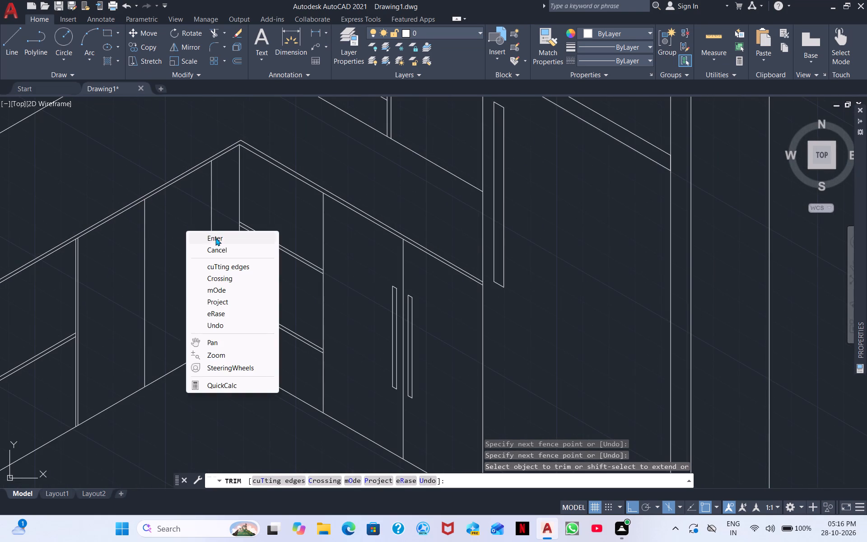
double_click(215, 237)
scroll(205, 235, "down", 2)
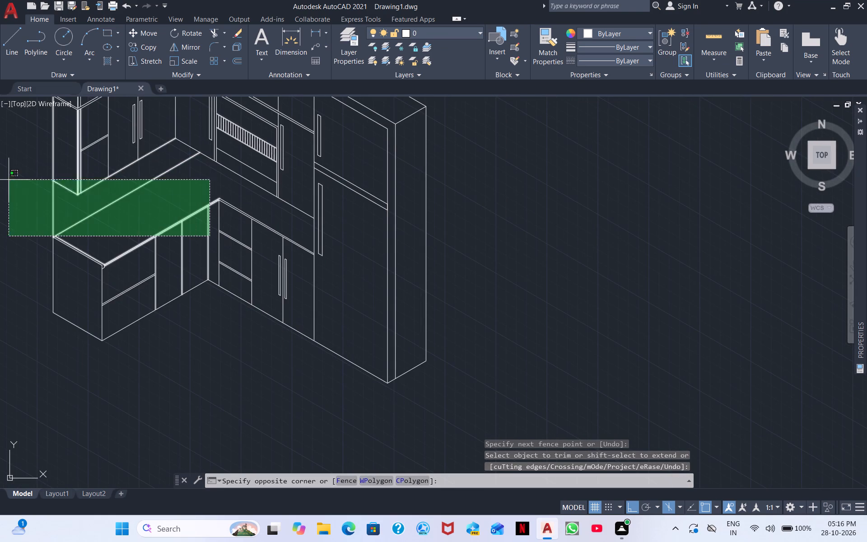
key("Escape")
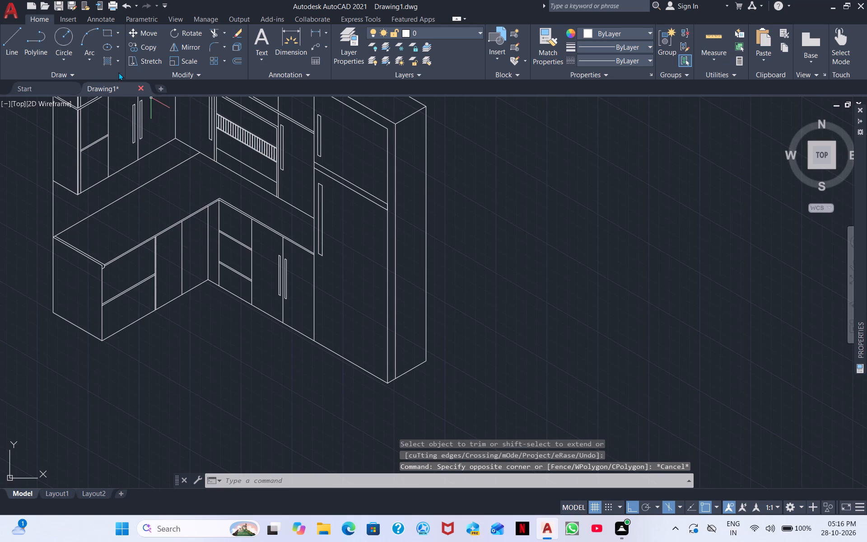
Draw the vertical long edge of a door handle just beside the door divider on the left-wall base cabinet.
left_click(12, 41)
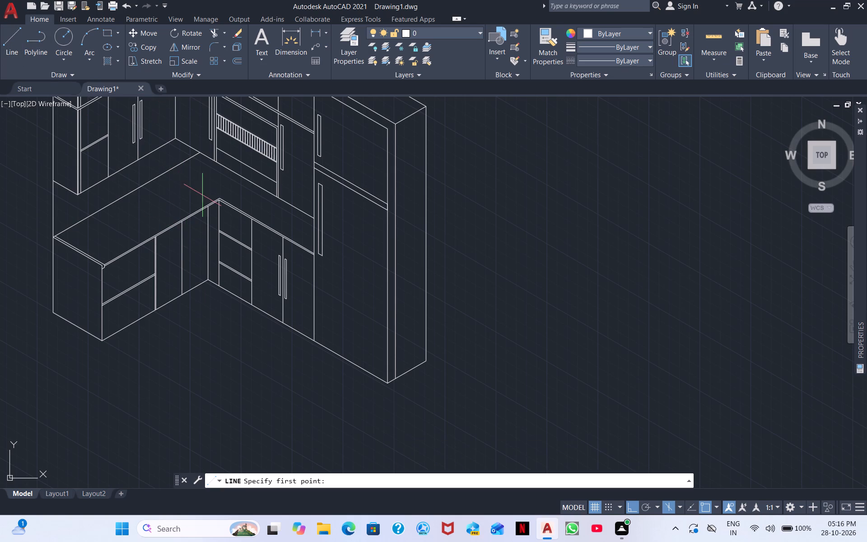
scroll(208, 229, "up", 3)
scroll(127, 218, "down", 2)
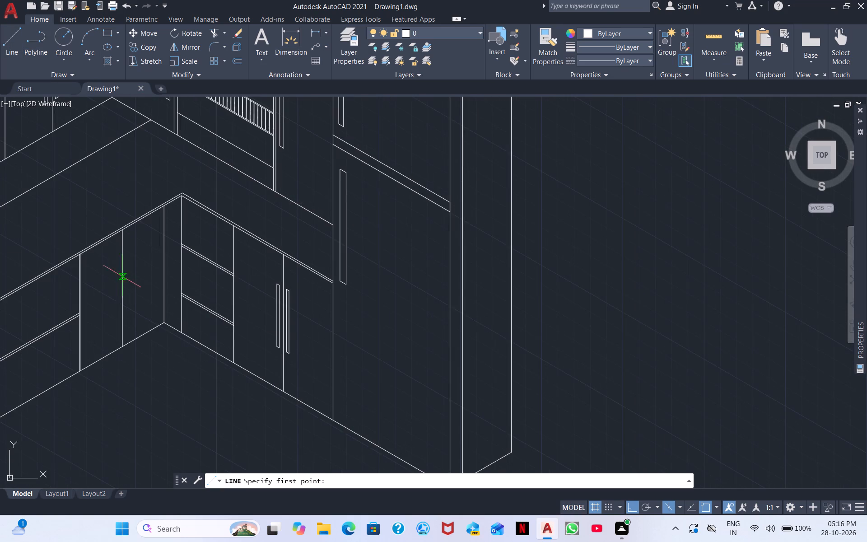
scroll(110, 273, "up", 2)
left_click(149, 242)
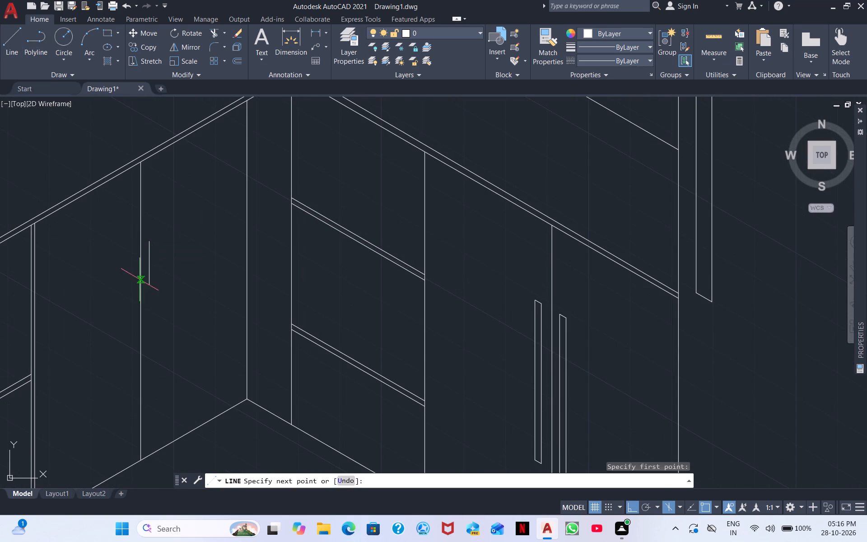
left_click(150, 378)
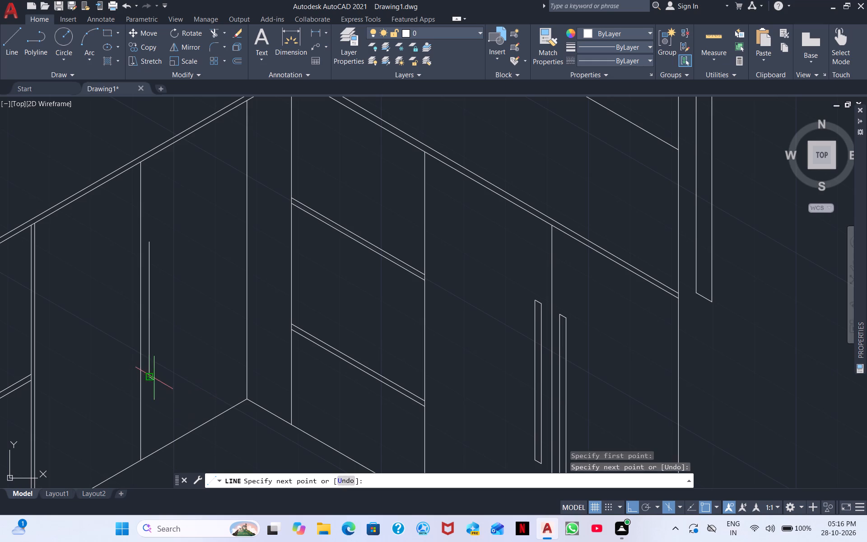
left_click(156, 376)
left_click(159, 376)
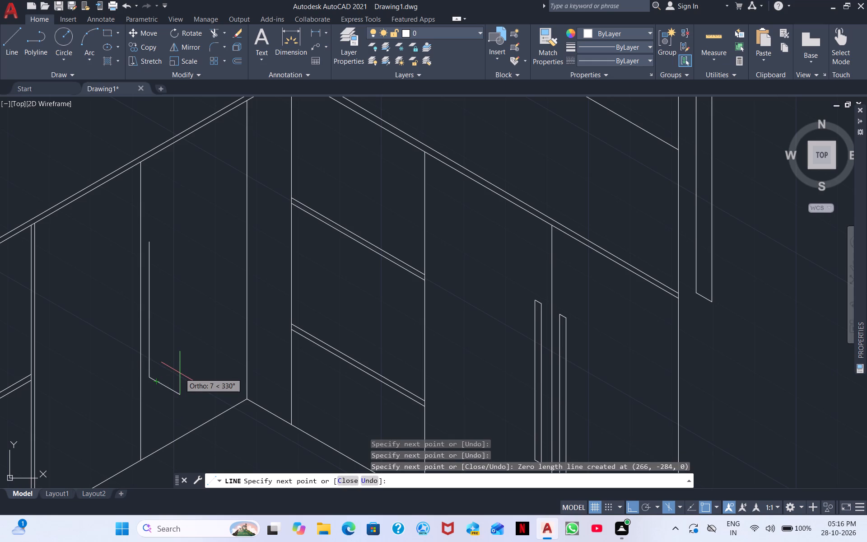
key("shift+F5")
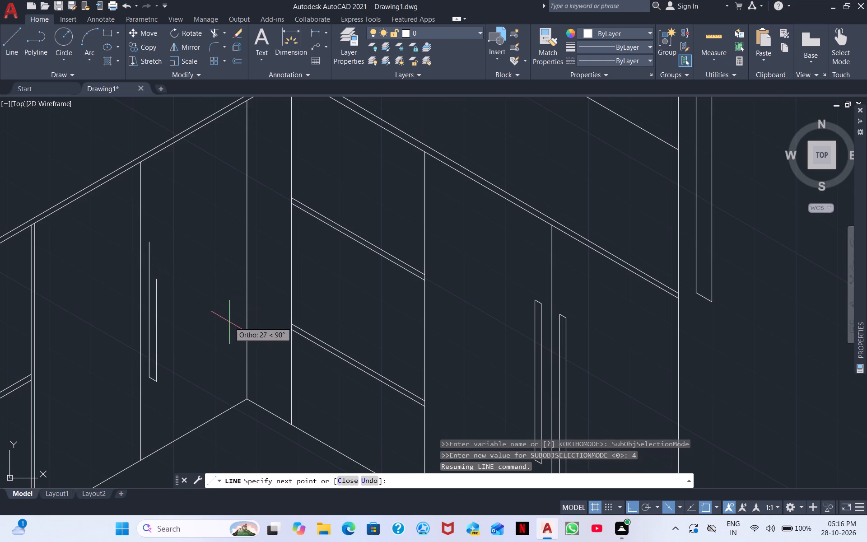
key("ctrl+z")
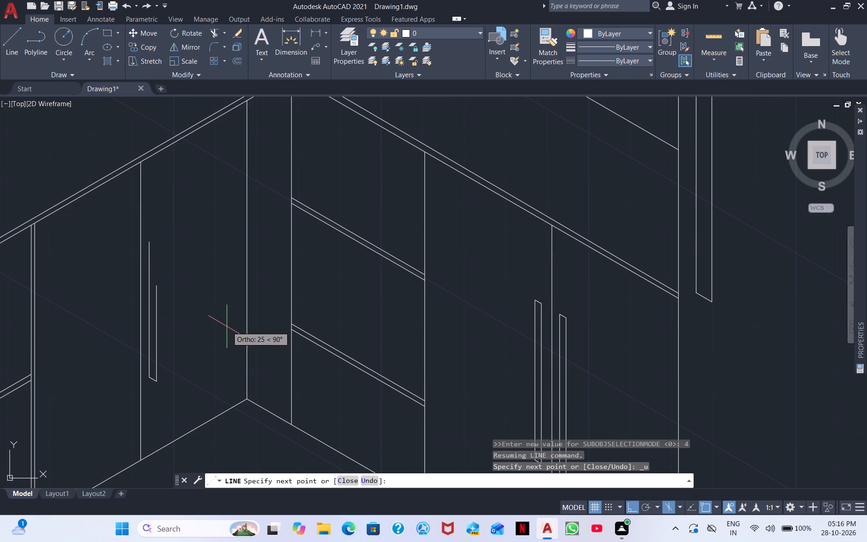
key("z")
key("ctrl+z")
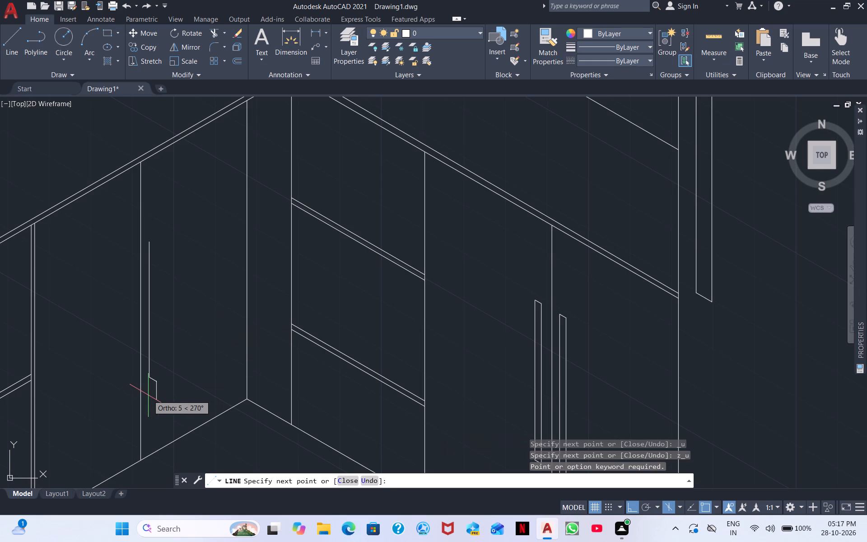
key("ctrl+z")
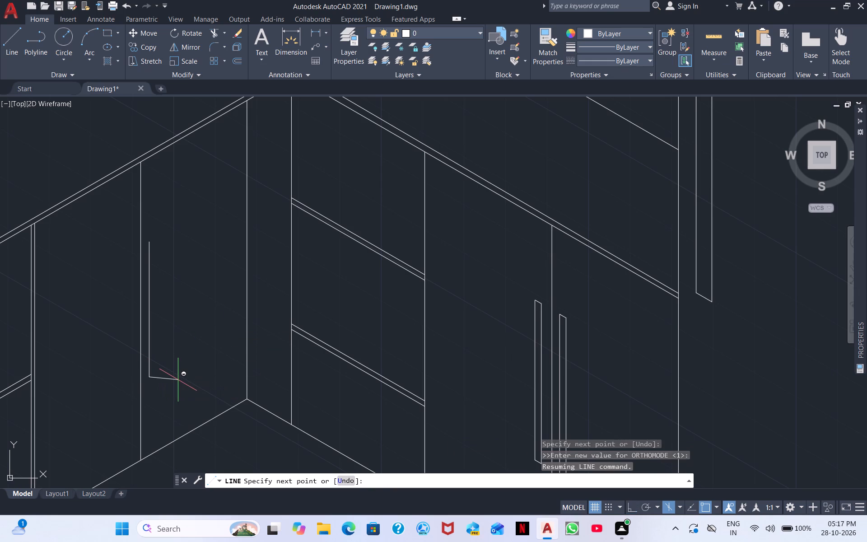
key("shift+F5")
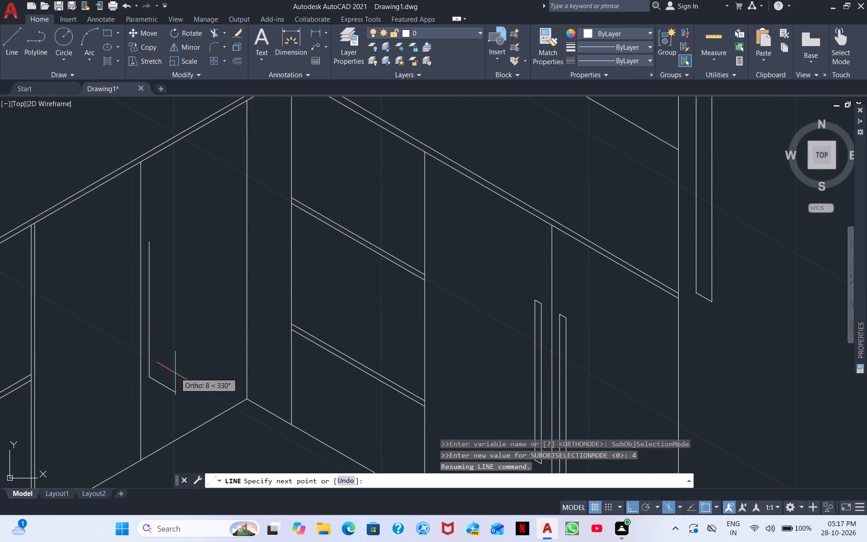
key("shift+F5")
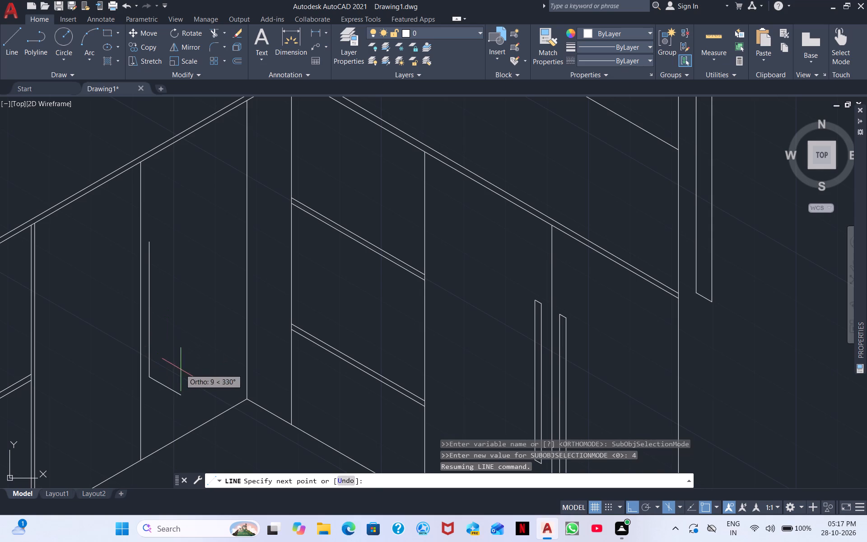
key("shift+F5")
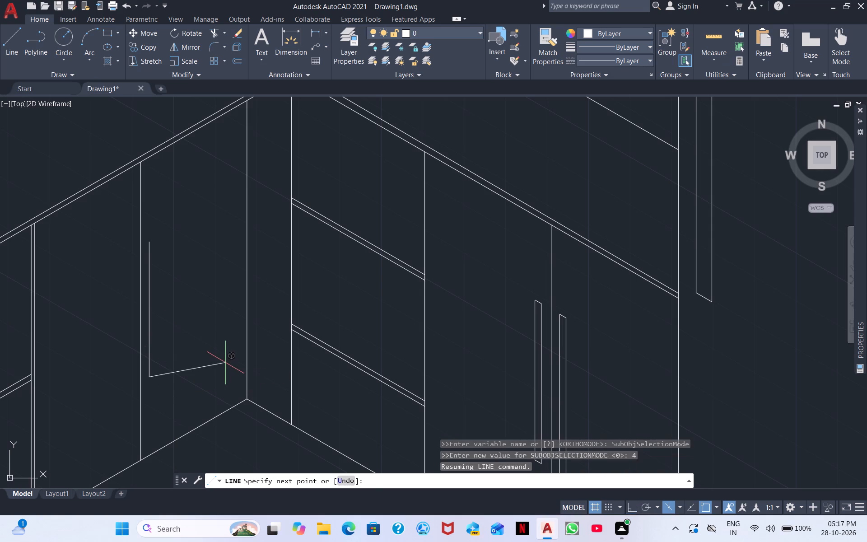
Complete the narrow handle outline with a short 30° bottom edge, a vertical edge about 35 units long and a short parallel top edge.
key("ctrl+F5")
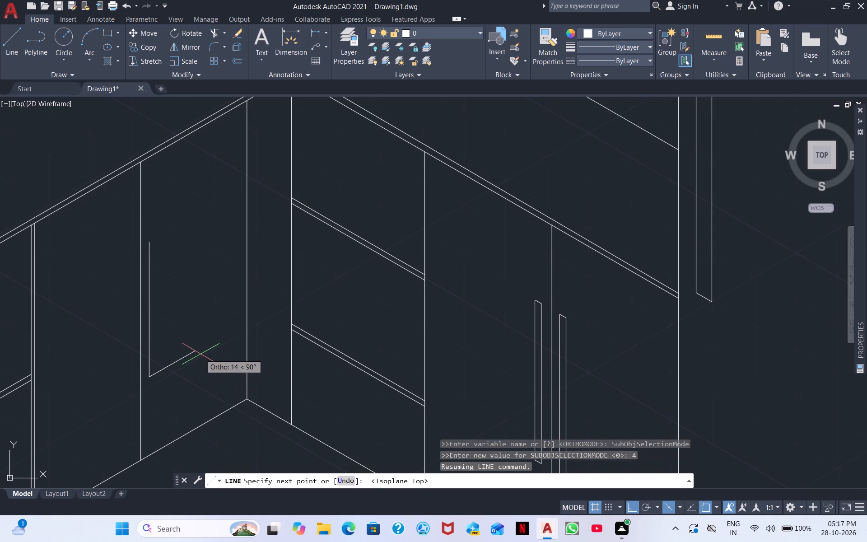
scroll(170, 348, "up", 4)
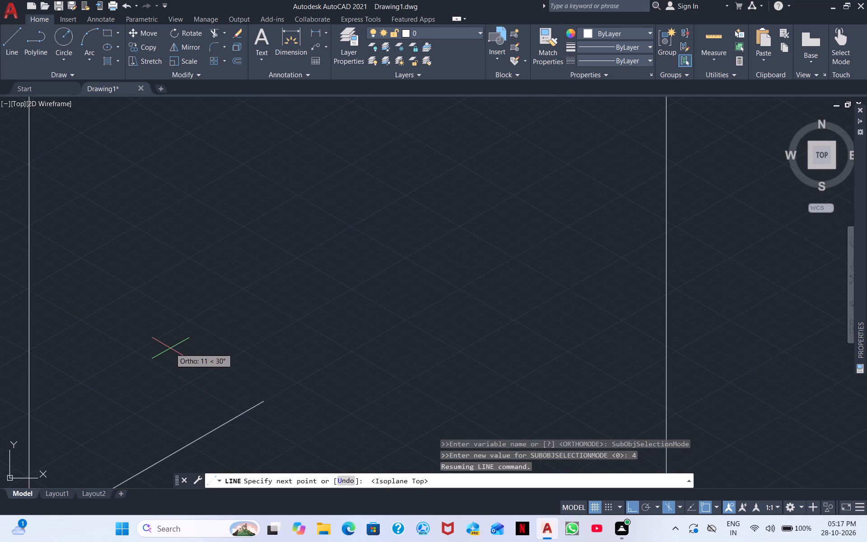
scroll(102, 397, "down", 3)
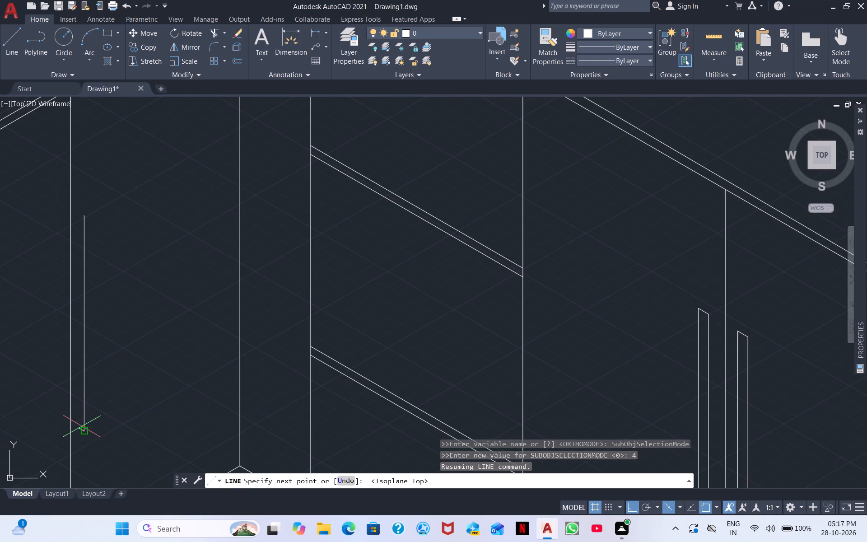
left_click(93, 422)
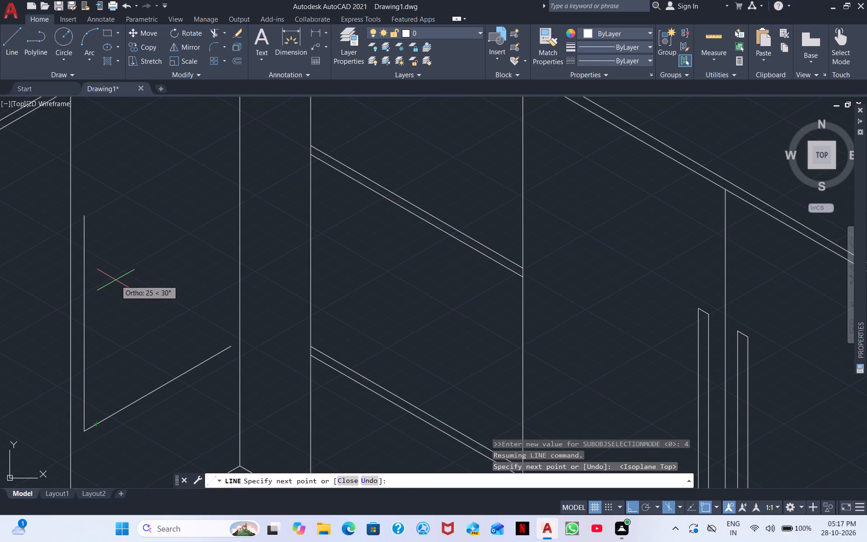
key("F5")
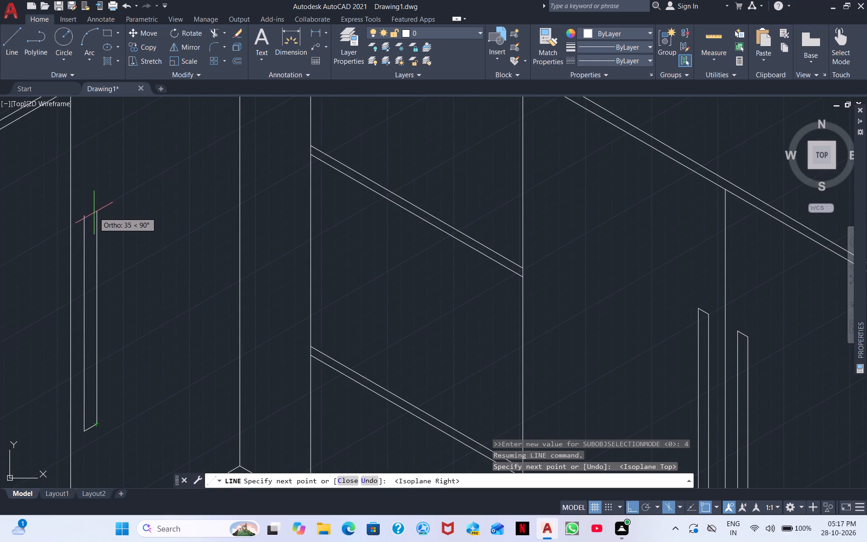
left_click(97, 207)
left_click(85, 217)
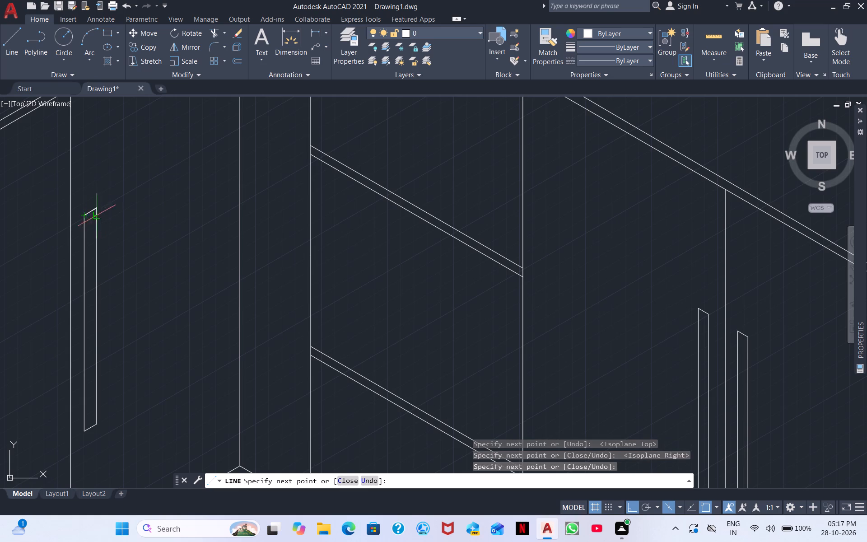
key("F5")
left_click(116, 234)
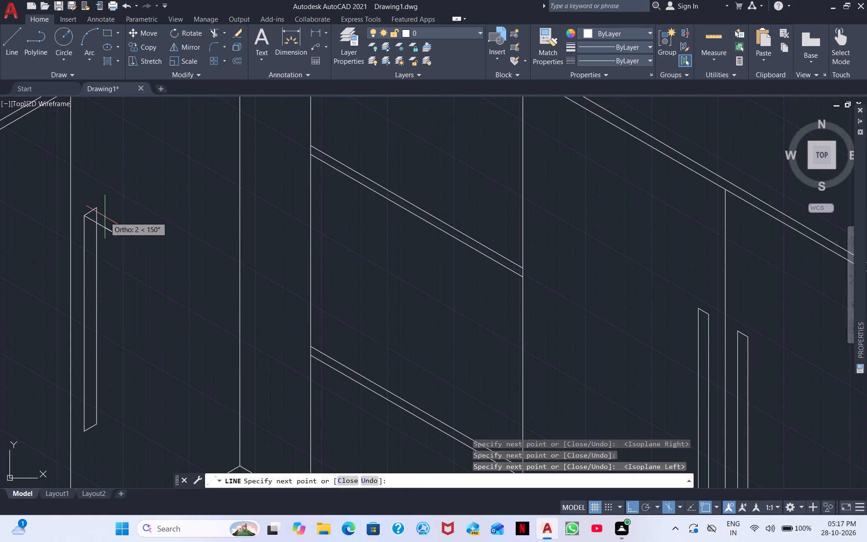
key("F5")
key("ctrl+z")
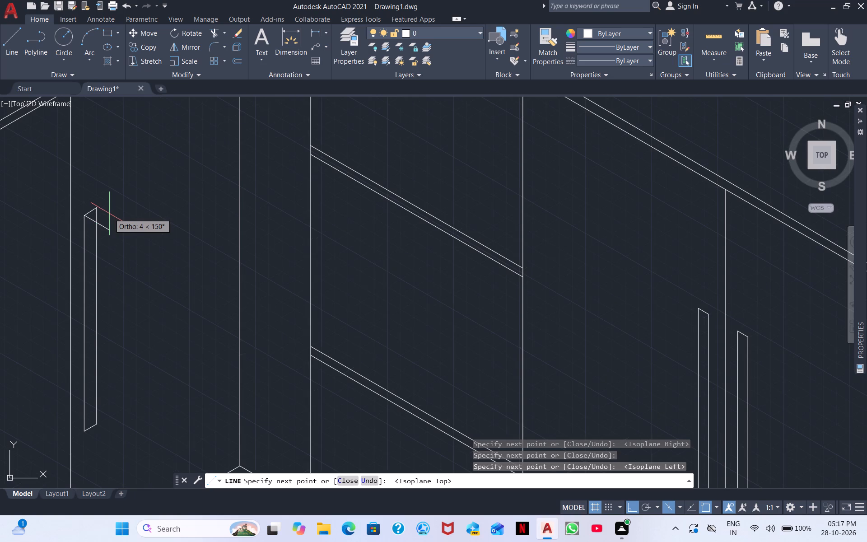
key("ctrl+z")
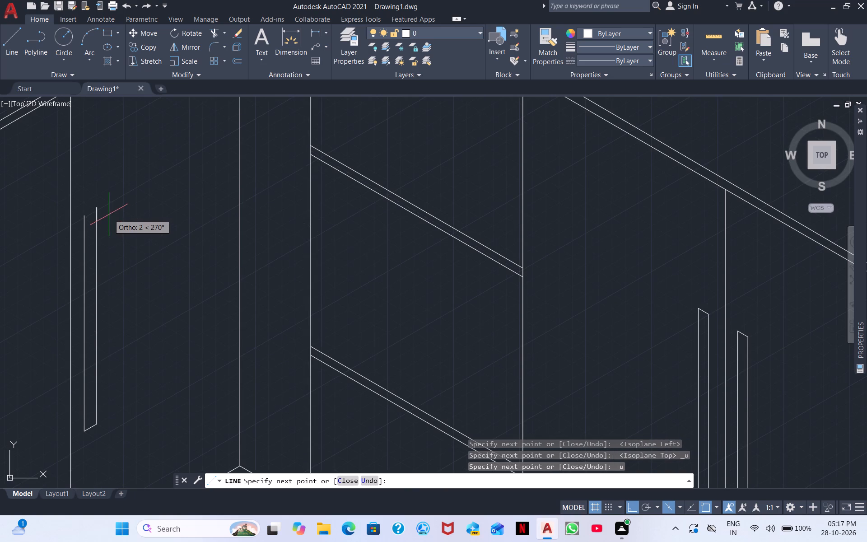
left_click(84, 220)
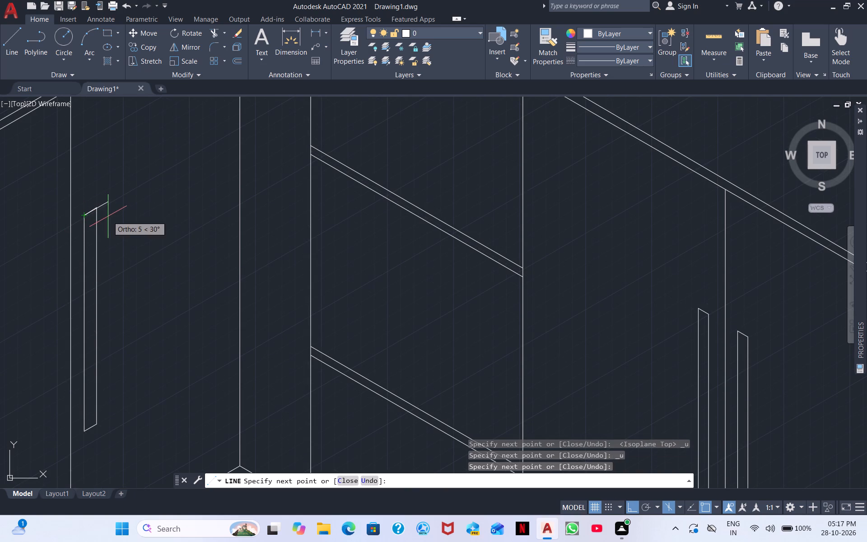
key("F5")
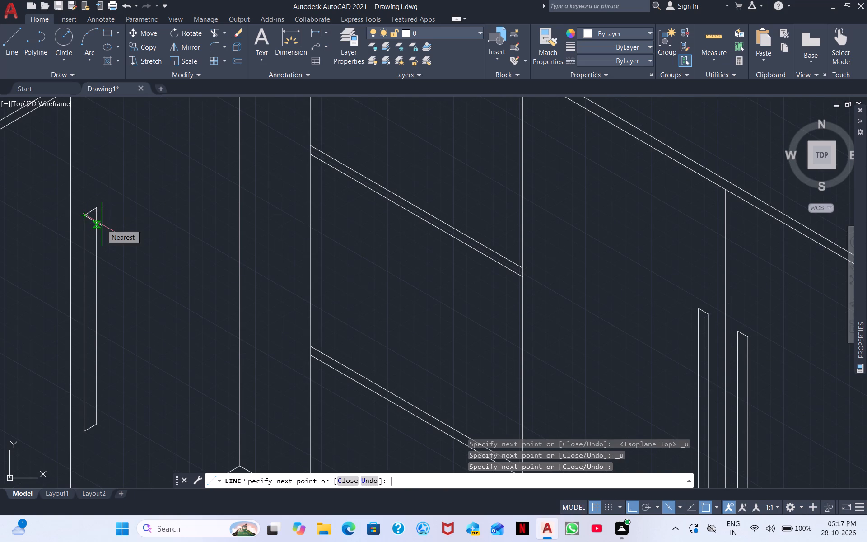
key("F5")
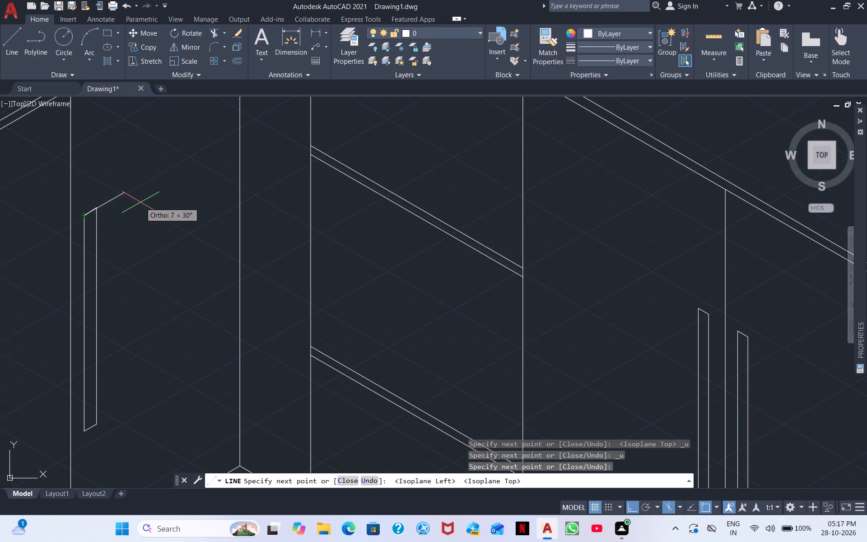
key("Escape")
Copy the whole handle outline about 8 units along 210° onto the adjoining door across the divider.
scroll(139, 194, "down", 4)
scroll(125, 231, "up", 3)
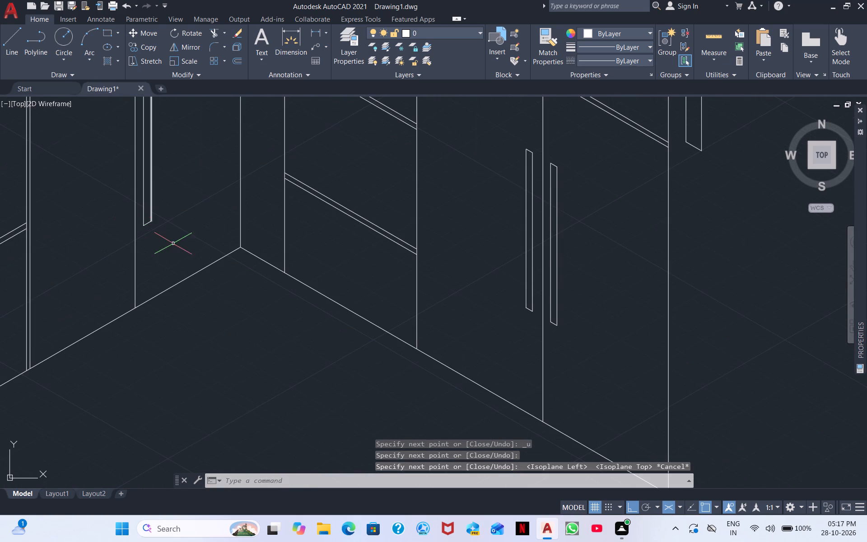
left_click(173, 244)
left_click(140, 211)
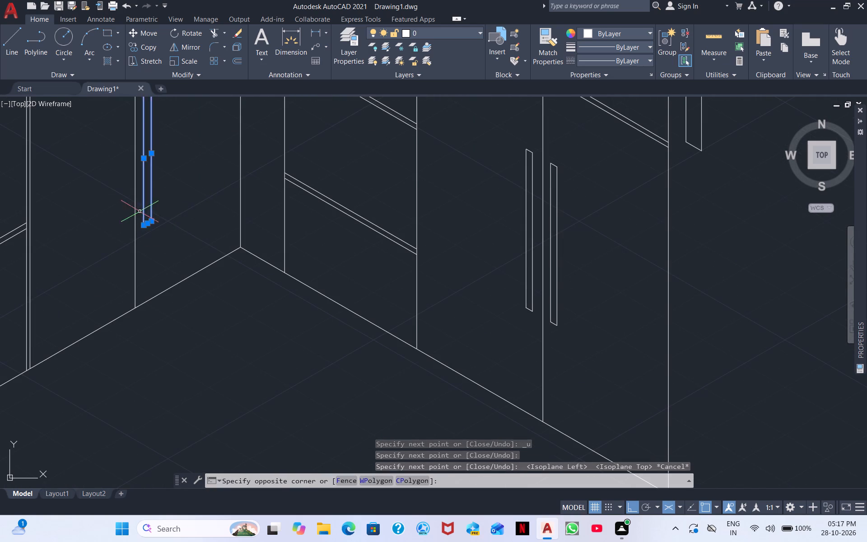
middle_click_drag(154, 196, 114, 383)
scroll(118, 370, "down", 1)
scroll(121, 326, "up", 3)
left_click(109, 297)
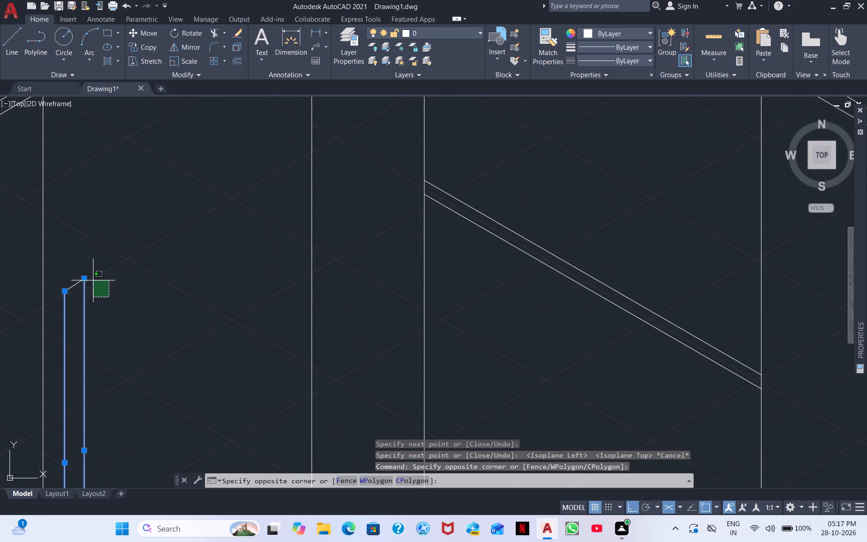
left_click(57, 274)
right_click(176, 261)
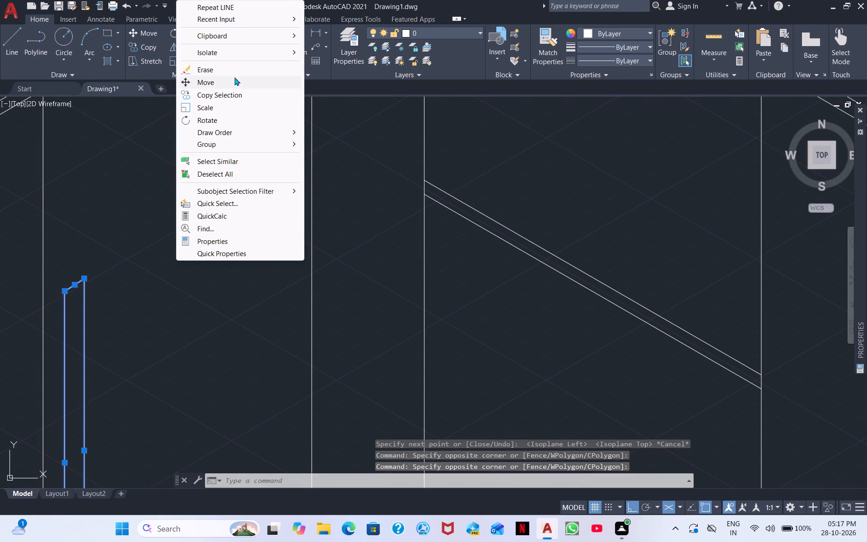
left_click(233, 90)
scroll(172, 275, "down", 2)
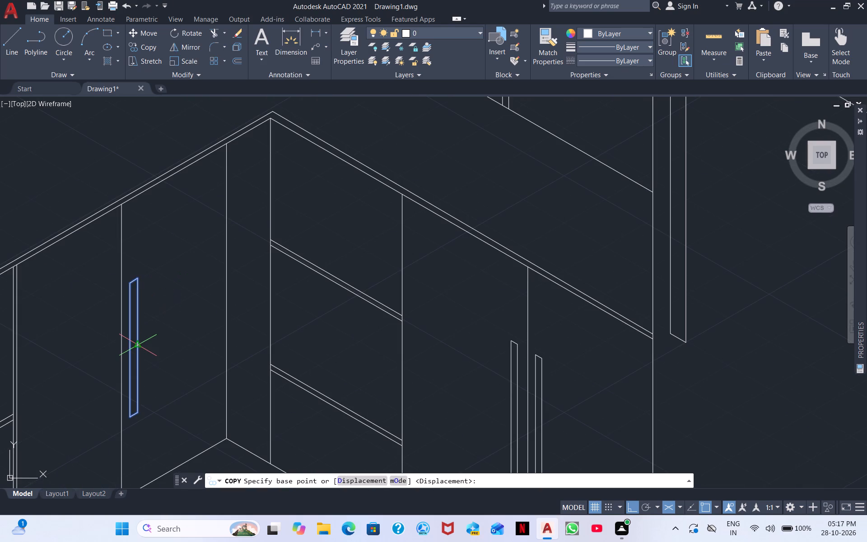
left_click(136, 347)
left_click(91, 350)
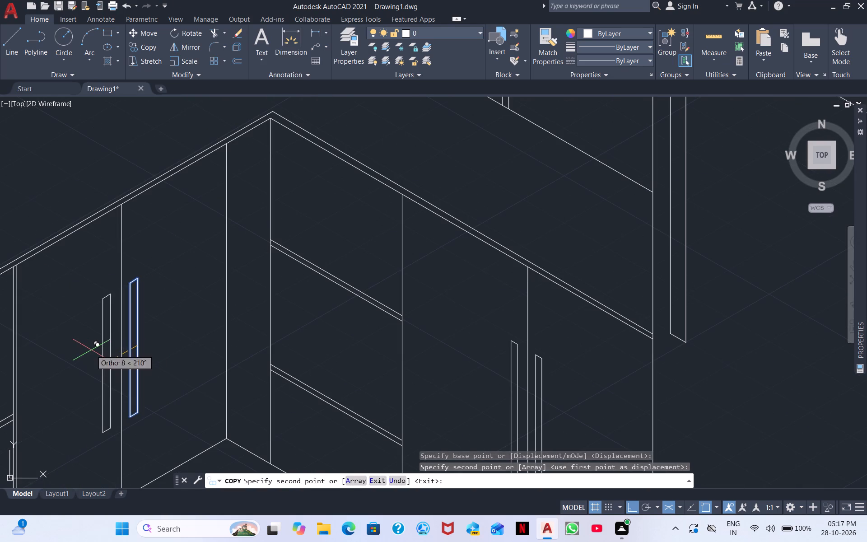
key("Escape")
Examine the whole kitchen drawing, including the base, wall and tall cabinets, for details still missing.
scroll(148, 297, "down", 2)
middle_click_drag(171, 292, 117, 251)
scroll(151, 265, "down", 1)
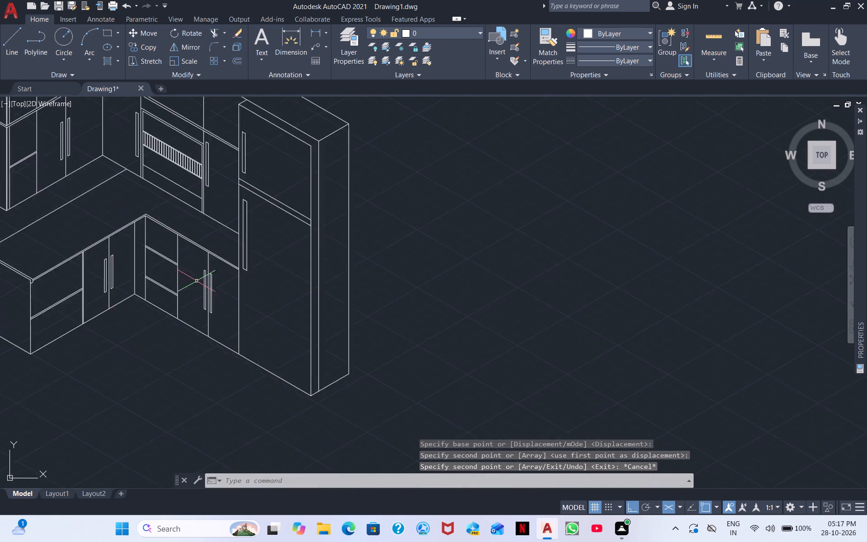
scroll(199, 281, "down", 1)
middle_click_drag(281, 304, 267, 312)
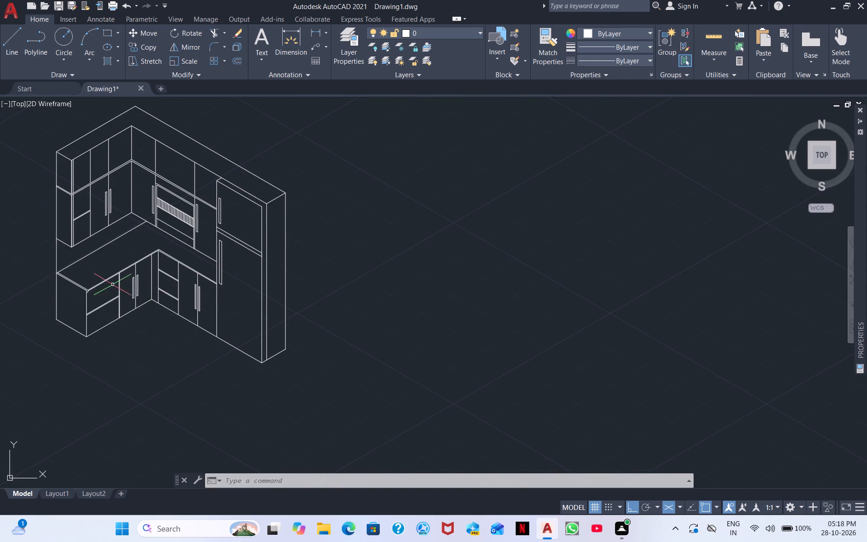
scroll(147, 273, "up", 2)
middle_click_drag(131, 223, 182, 356)
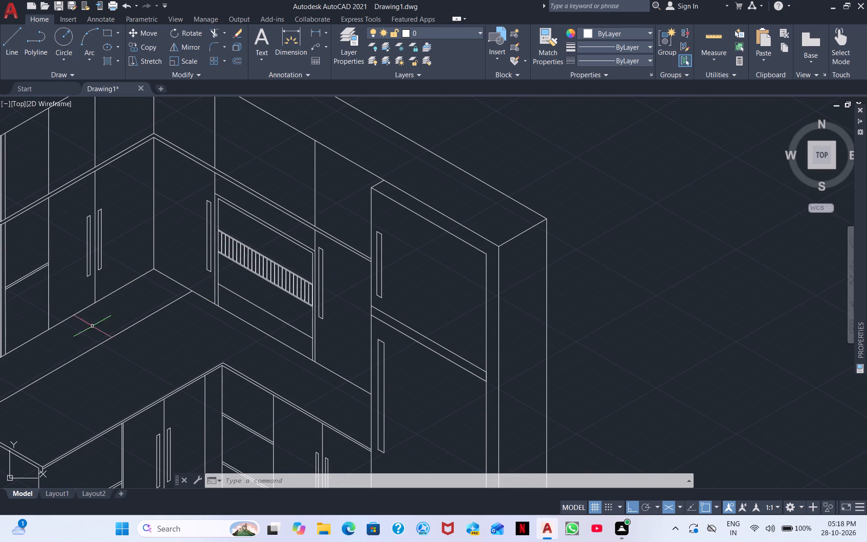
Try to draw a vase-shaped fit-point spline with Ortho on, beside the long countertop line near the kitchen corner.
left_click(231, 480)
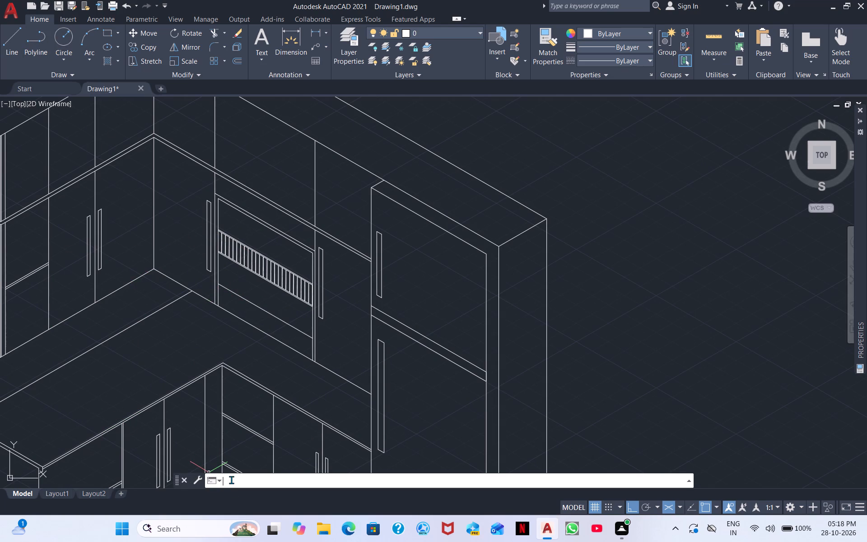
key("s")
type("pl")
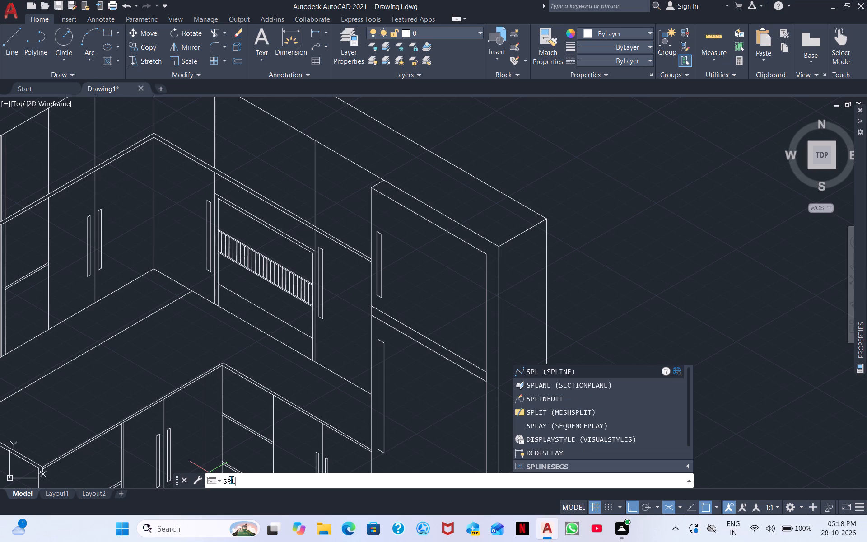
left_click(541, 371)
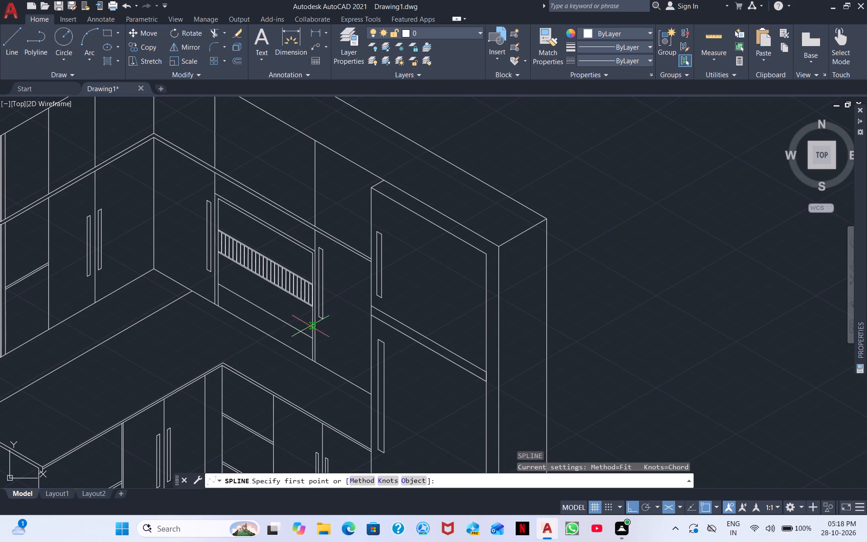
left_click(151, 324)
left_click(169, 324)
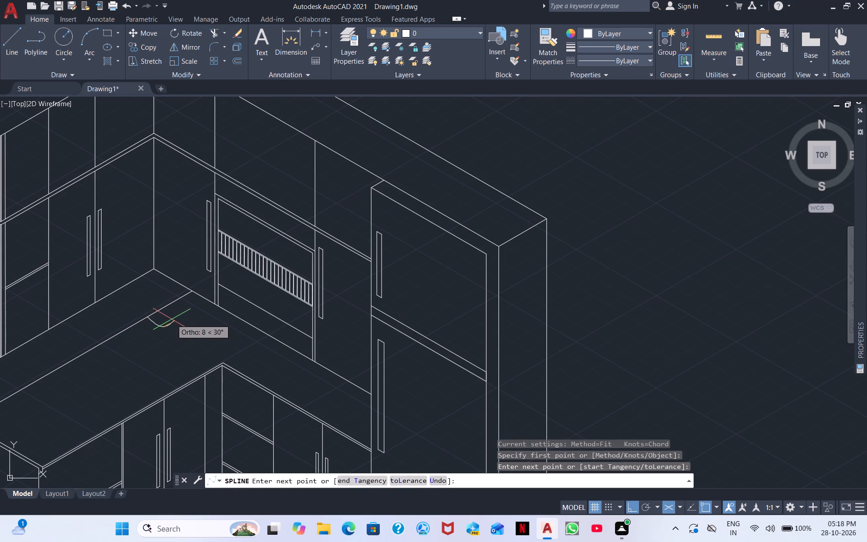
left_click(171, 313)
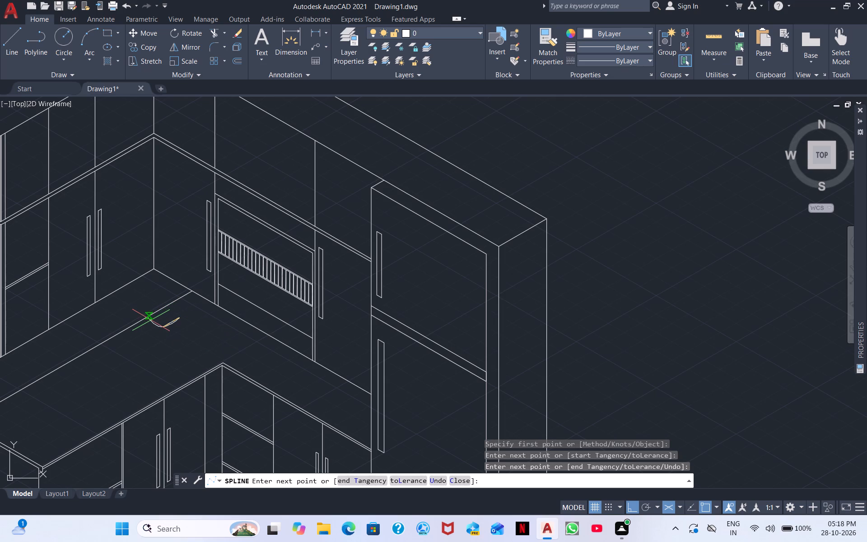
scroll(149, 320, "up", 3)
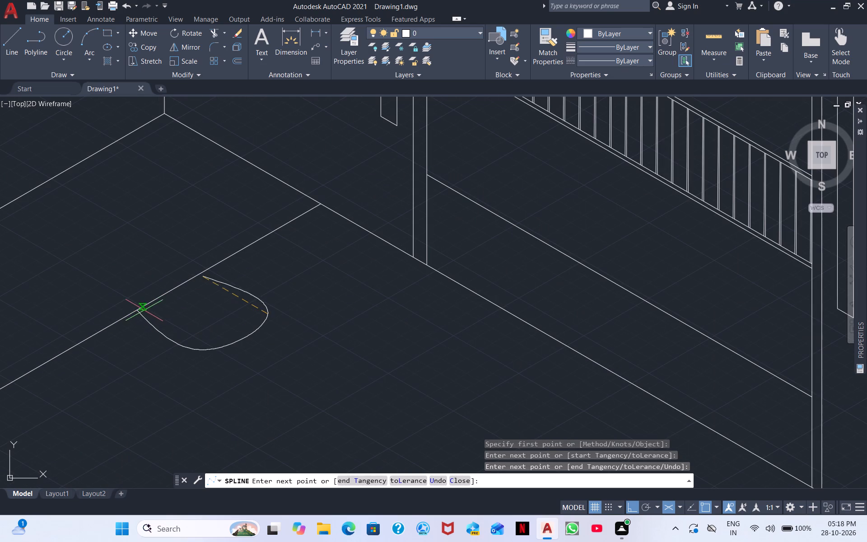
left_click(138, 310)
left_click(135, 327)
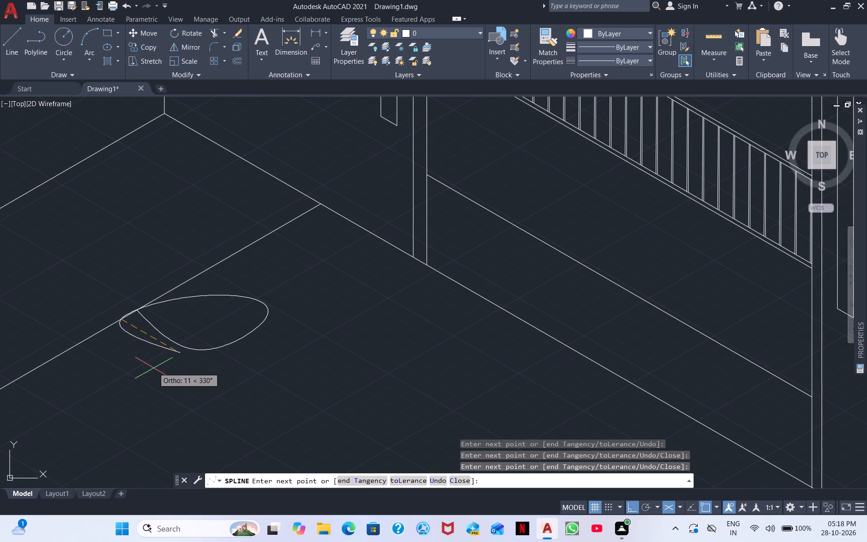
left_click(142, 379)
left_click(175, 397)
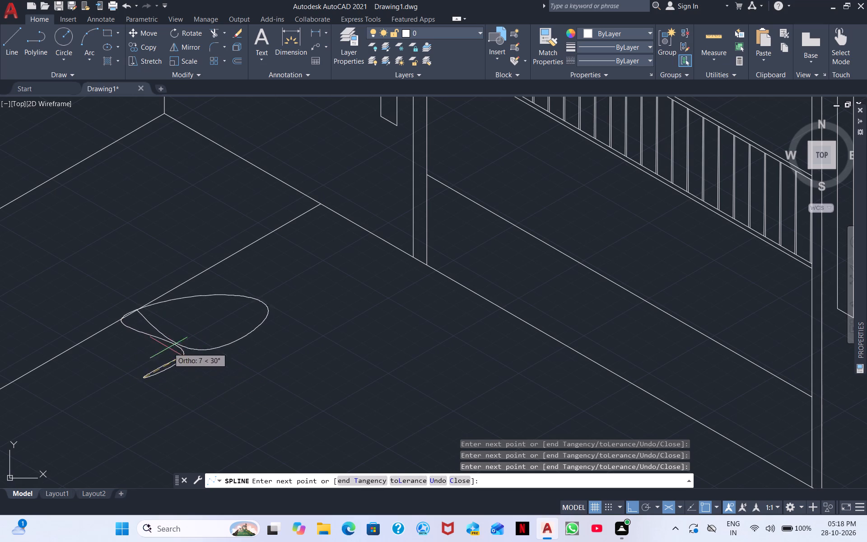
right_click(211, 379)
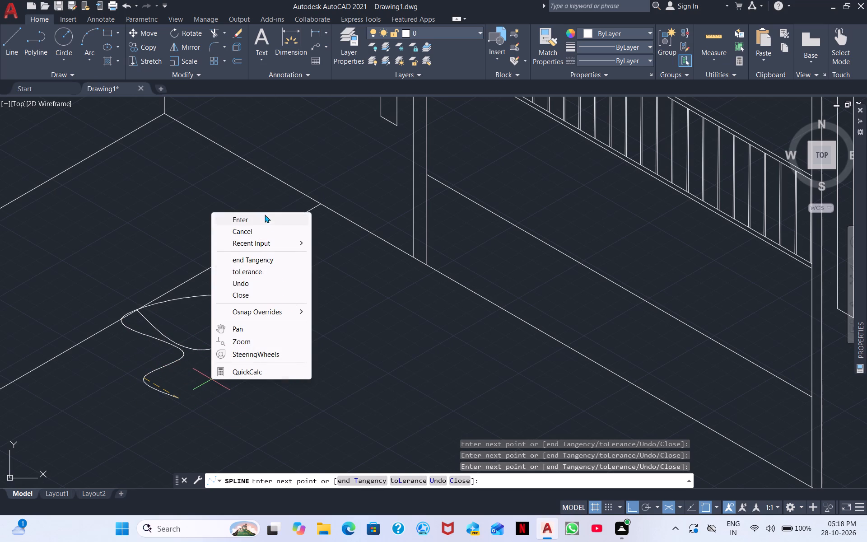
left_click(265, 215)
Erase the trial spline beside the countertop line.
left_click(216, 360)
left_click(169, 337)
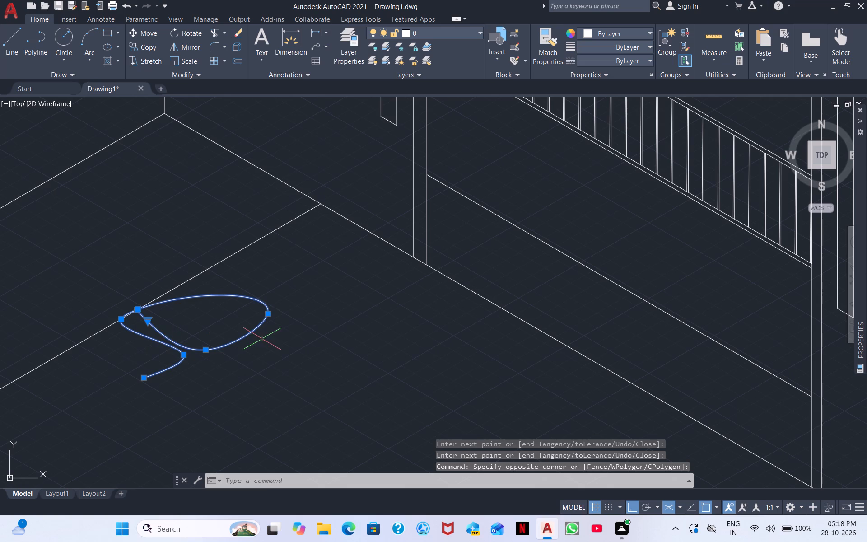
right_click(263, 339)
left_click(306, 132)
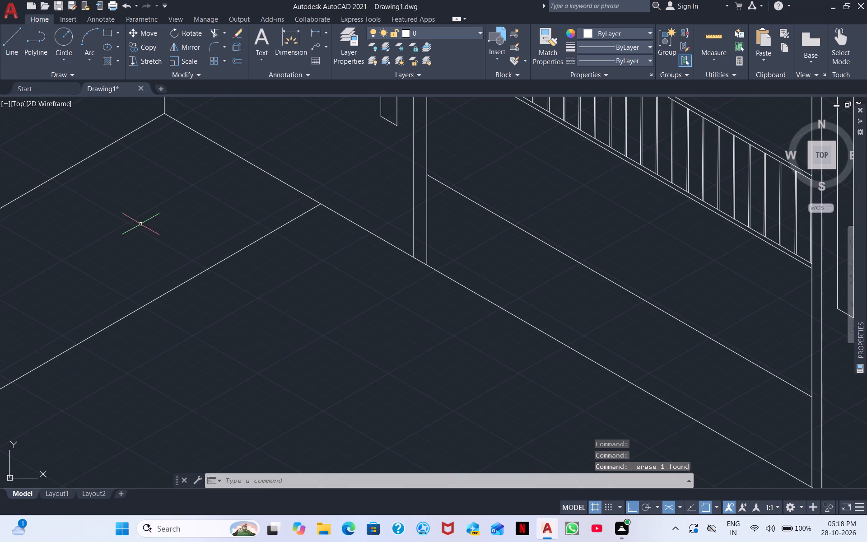
Turn Ortho off and start a new spline, shaping a vase's flattened oval mouth near the kitchen's inner corner.
right_click(277, 392)
left_click(364, 200)
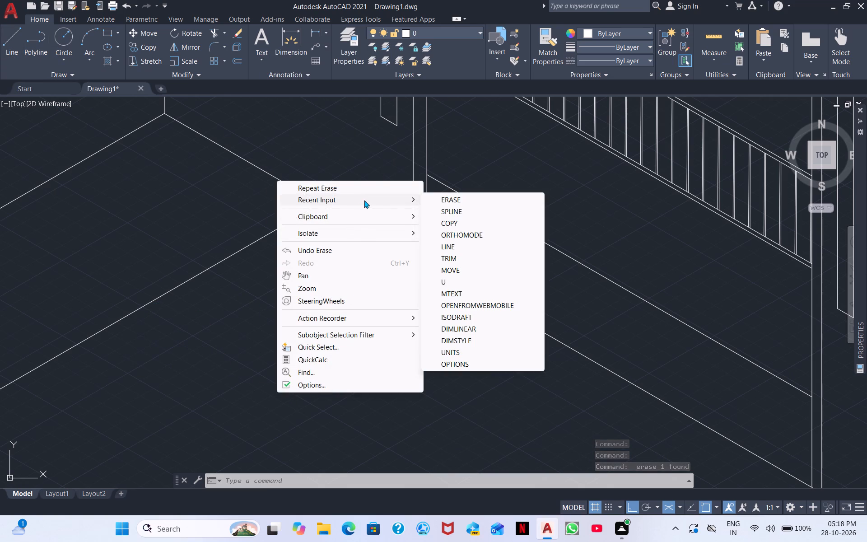
left_click(447, 213)
middle_click_drag(345, 324, 345, 321)
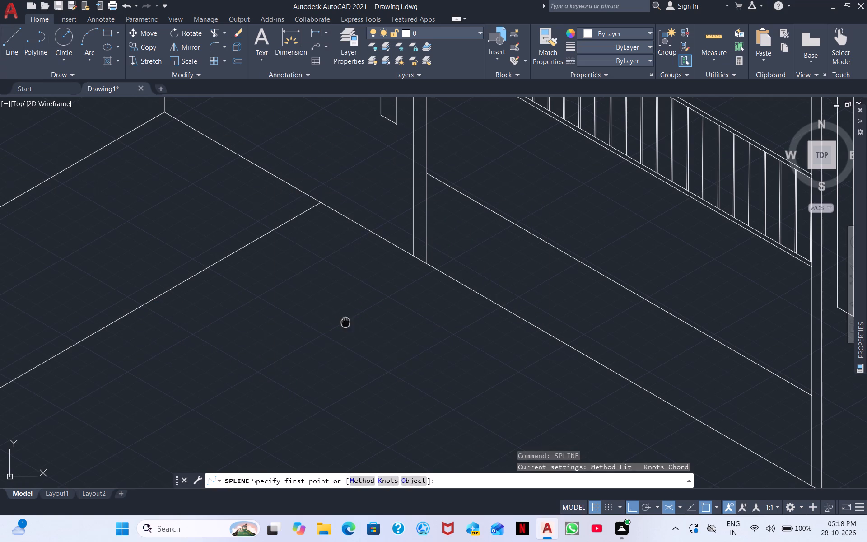
middle_click_drag(345, 321, 322, 255)
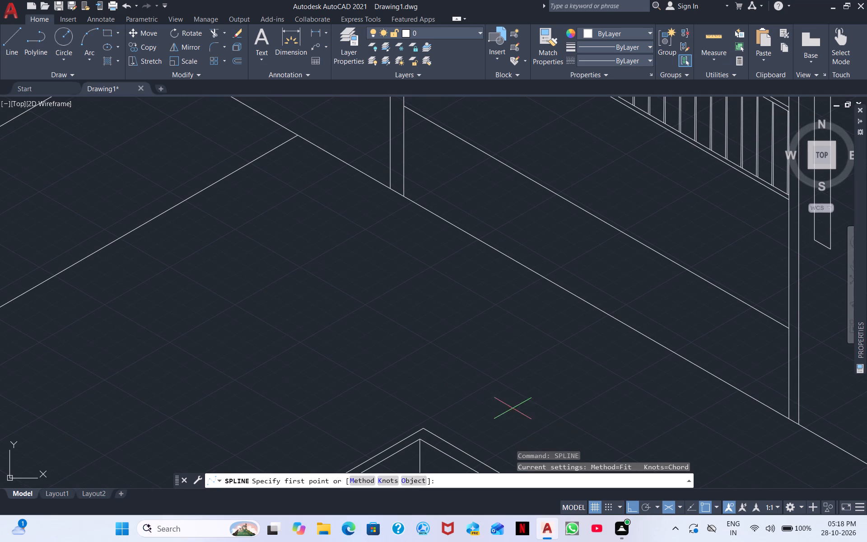
left_click(629, 505)
left_click(196, 223)
left_click(229, 240)
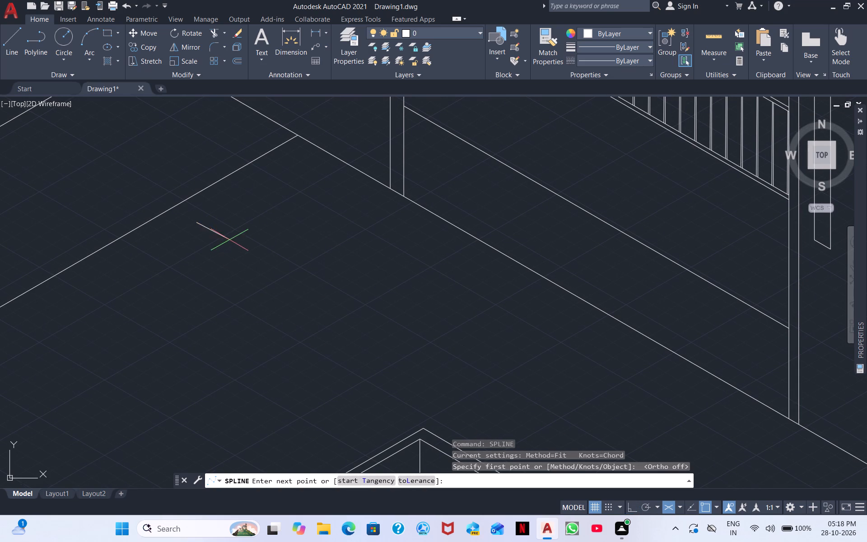
left_click(246, 229)
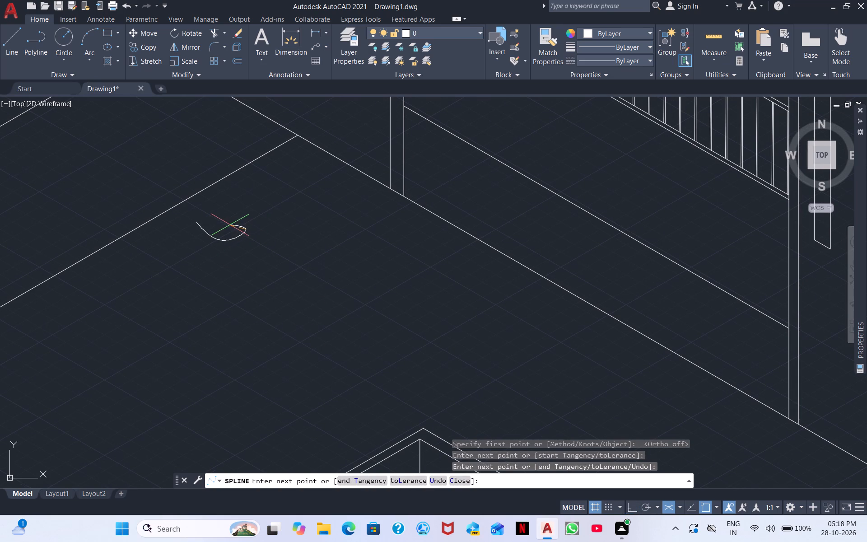
left_click(200, 220)
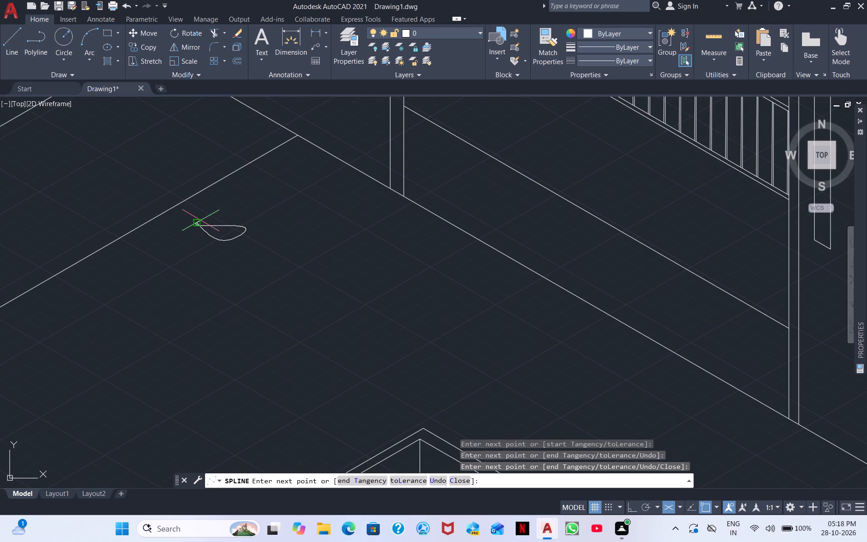
Continue the spline down the vase's left neck, around its rounded body and up the right neck to the rim's right end.
left_click(201, 233)
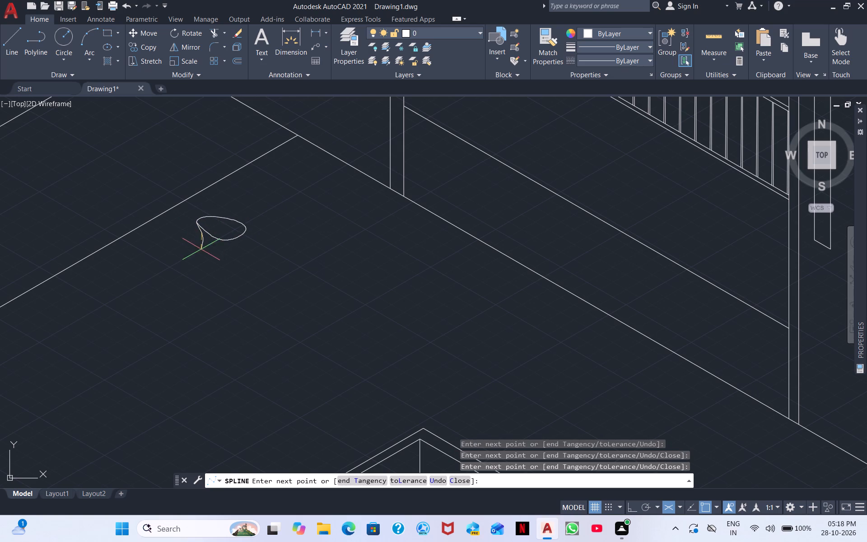
left_click(198, 254)
left_click(181, 272)
left_click(179, 277)
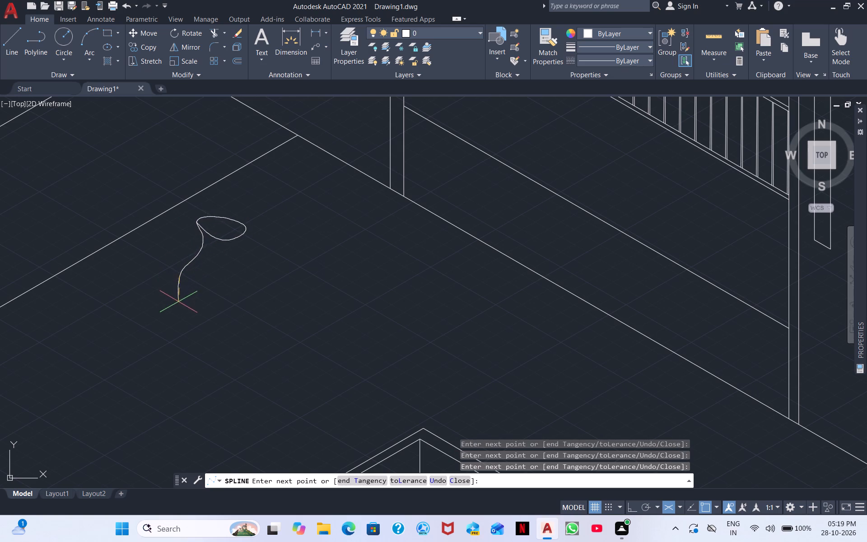
left_click(206, 320)
left_click(237, 325)
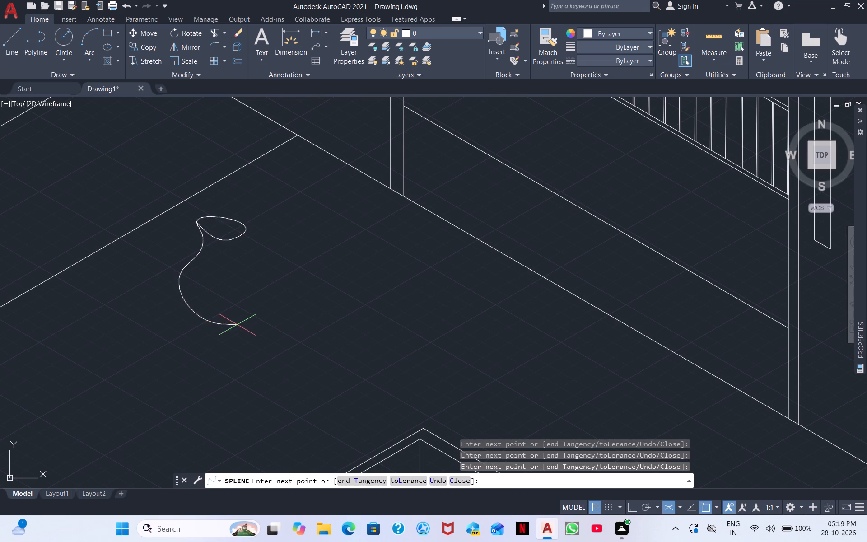
left_click(258, 318)
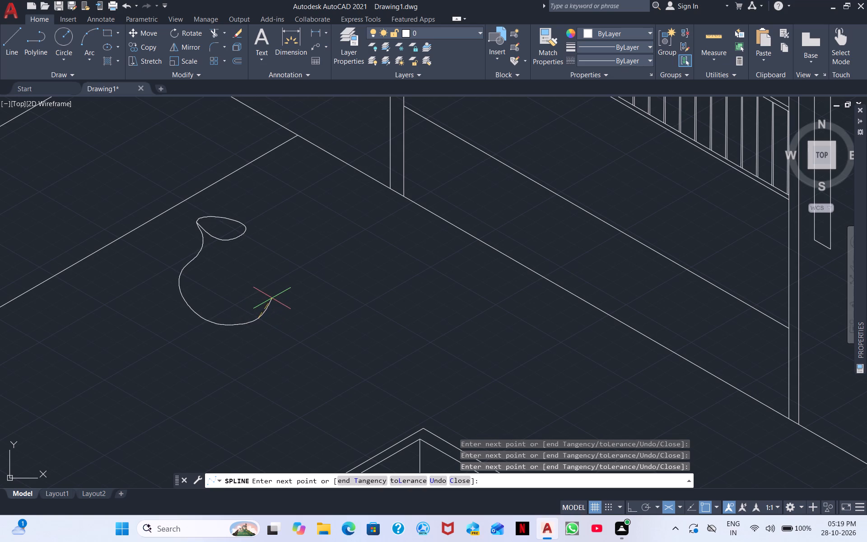
left_click(272, 298)
left_click(274, 282)
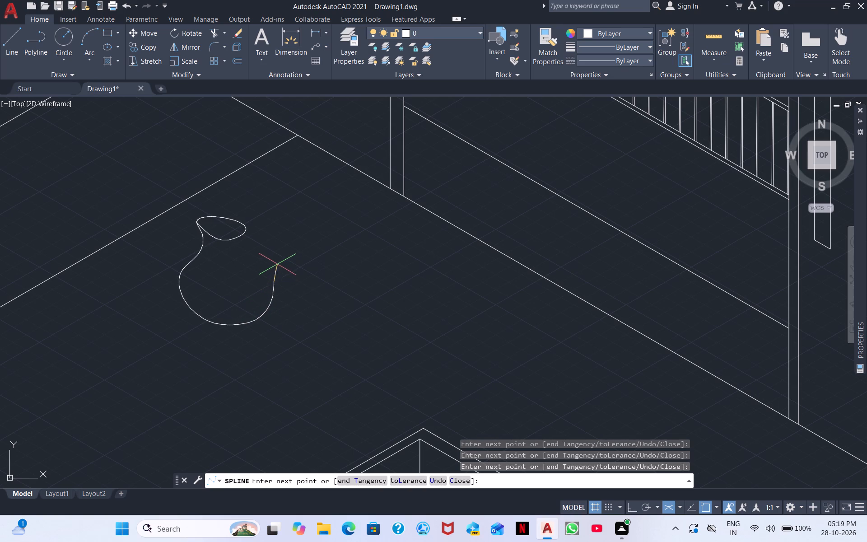
left_click(271, 264)
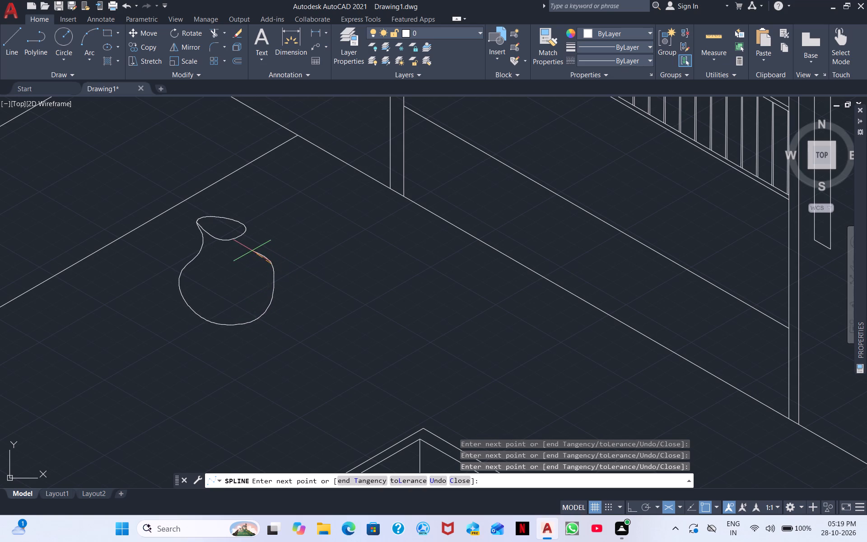
left_click(244, 253)
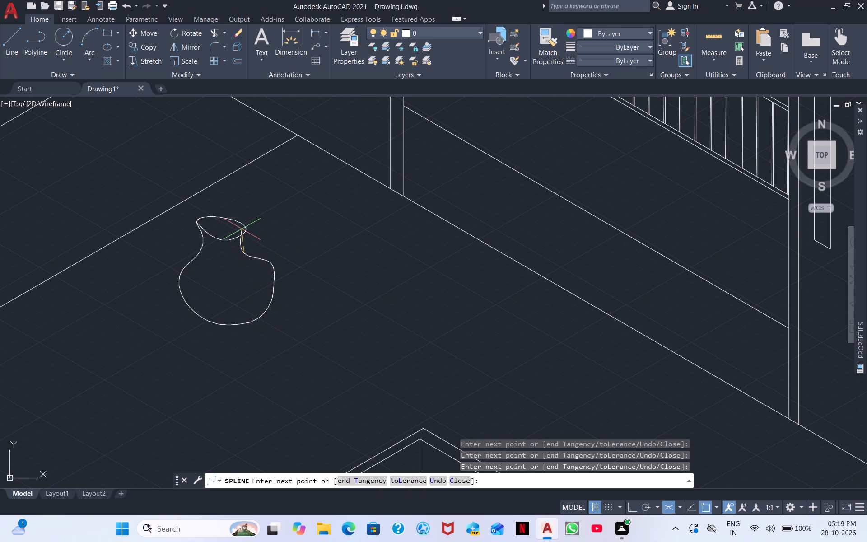
scroll(245, 232, "up", 3)
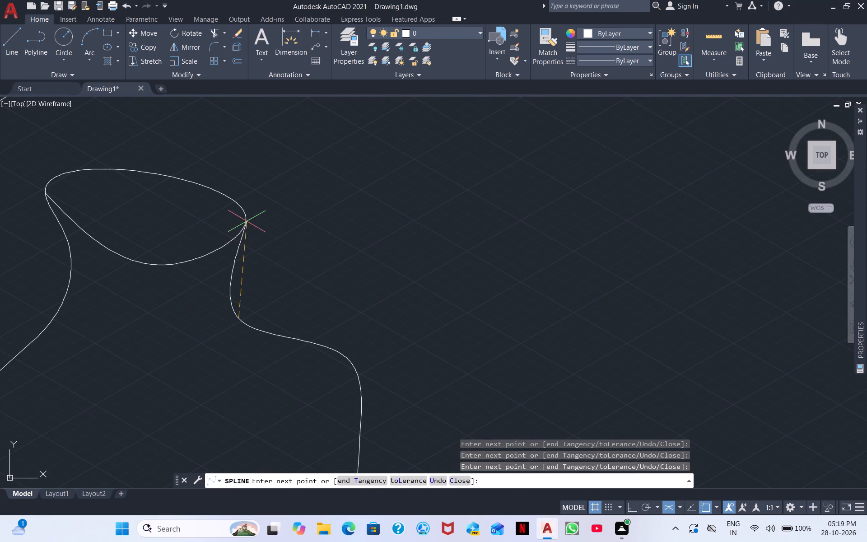
left_click(246, 220)
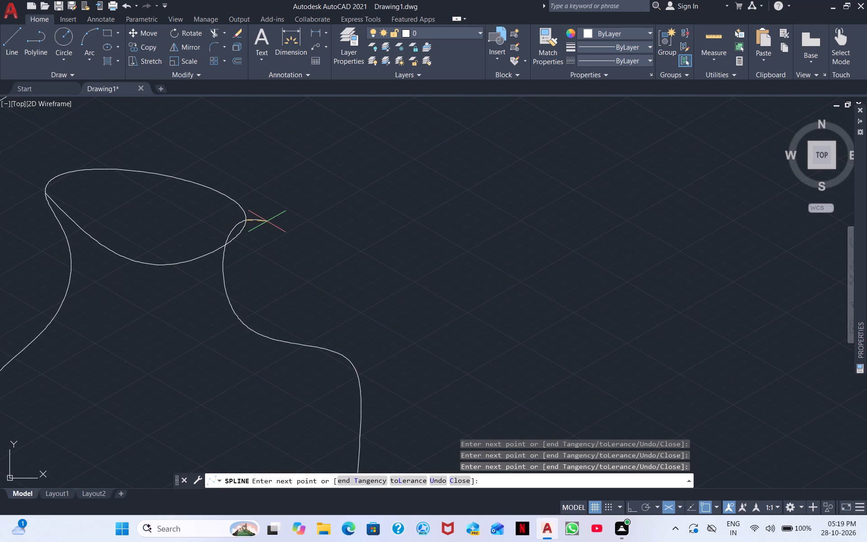
right_click(272, 222)
left_click(298, 229)
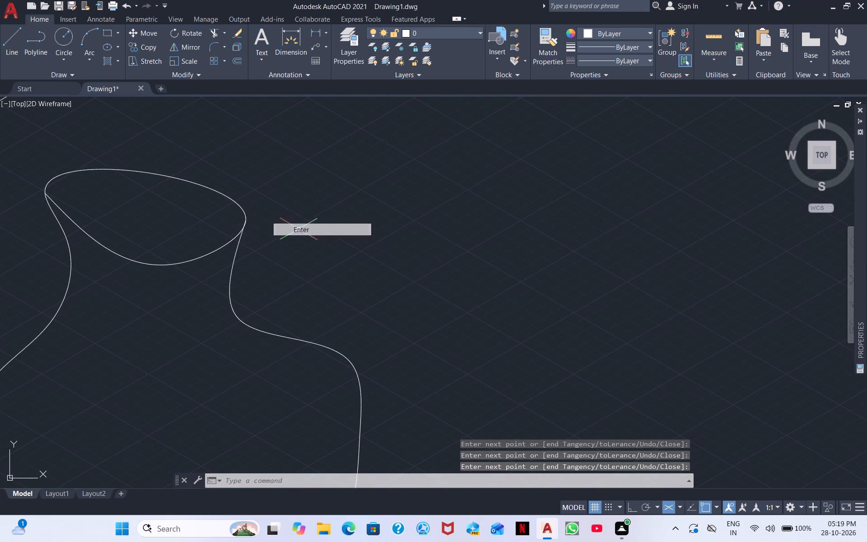
Smooth the vase's right side by stretching the neck-base fit point slightly outward and the shoulder fit point slightly inward.
scroll(285, 232, "down", 2)
scroll(270, 252, "up", 2)
scroll(252, 261, "down", 2)
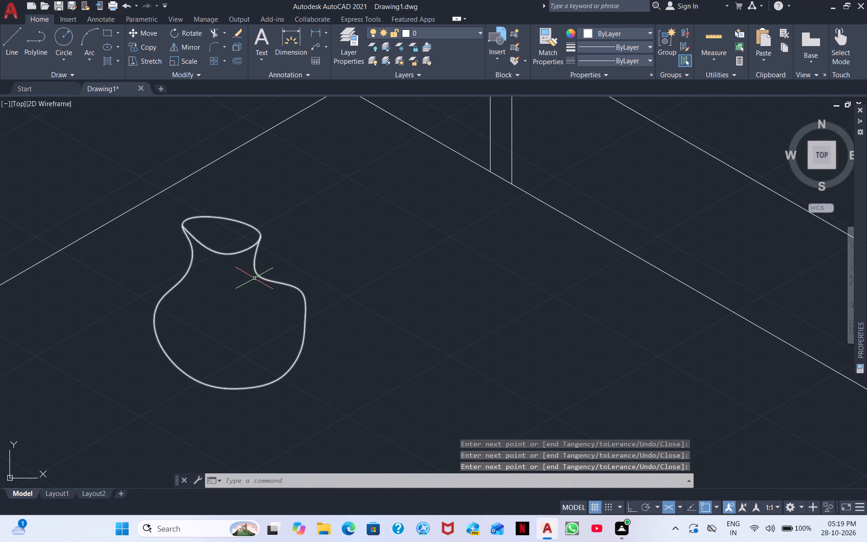
left_click(282, 282)
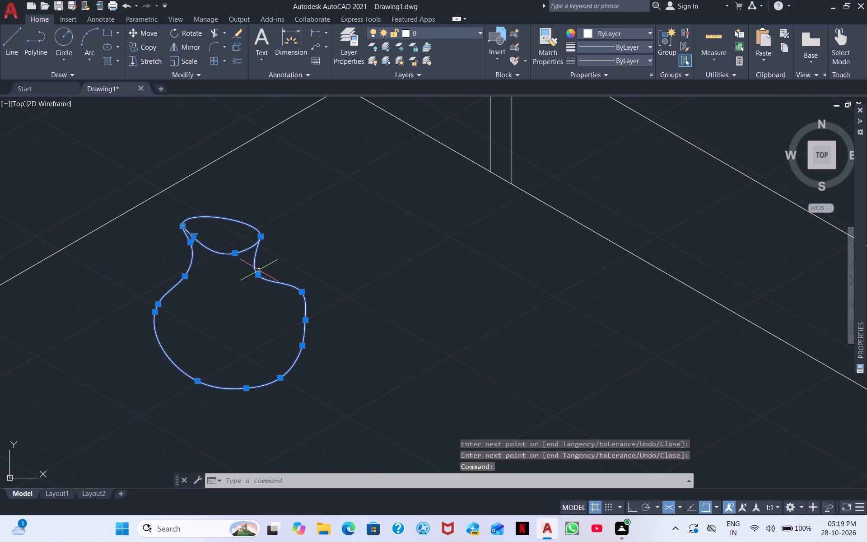
left_click(258, 275)
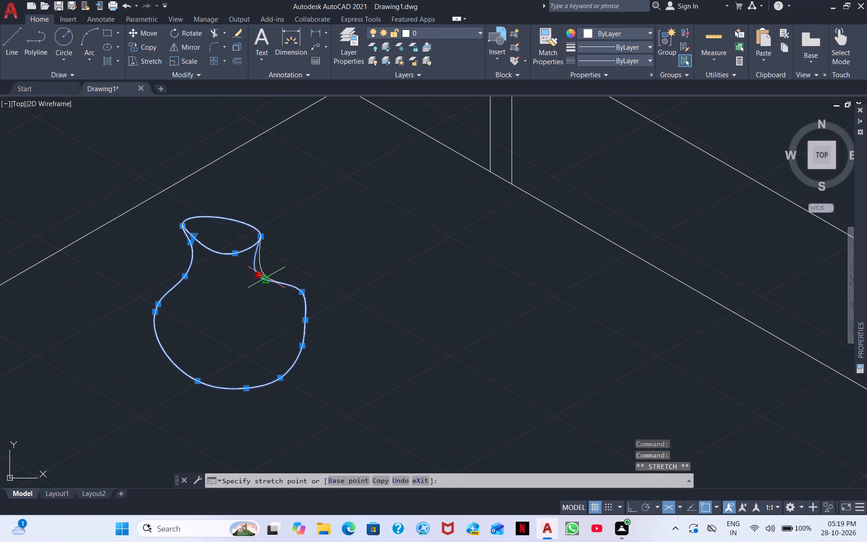
left_click(266, 277)
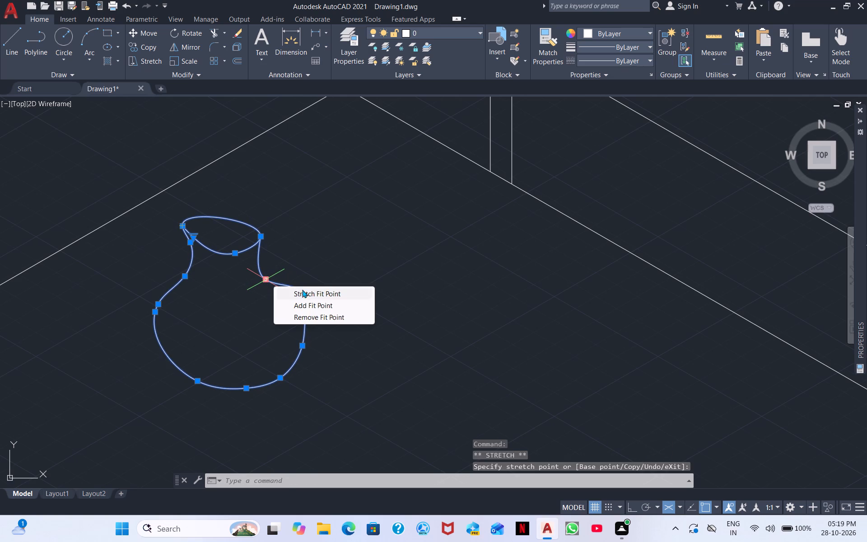
left_click(320, 276)
left_click(325, 282)
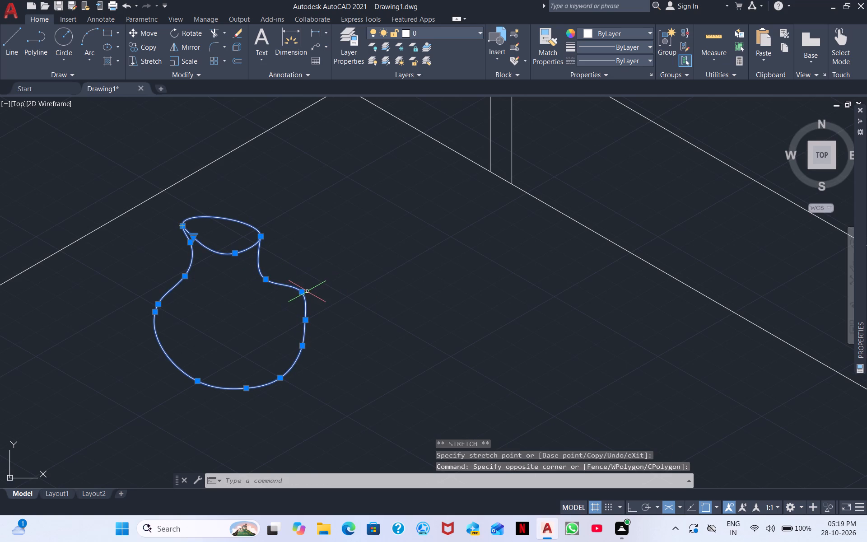
left_click(303, 294)
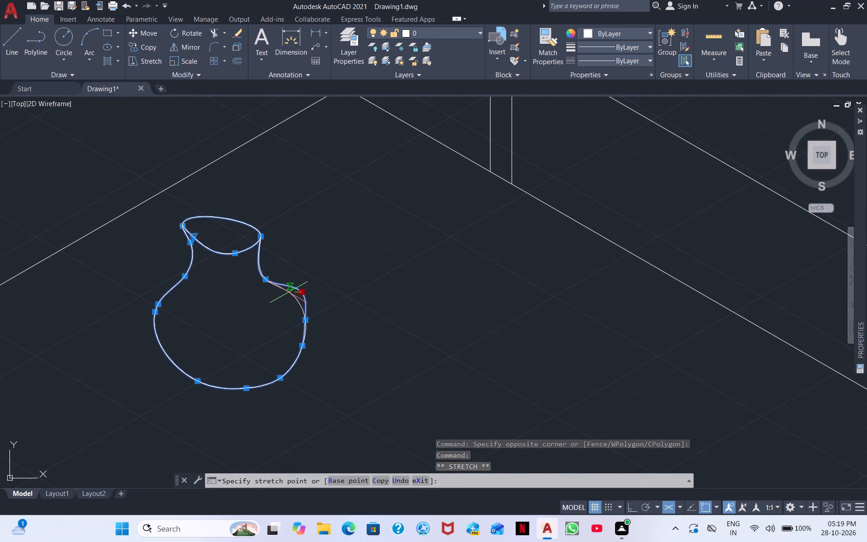
left_click(289, 292)
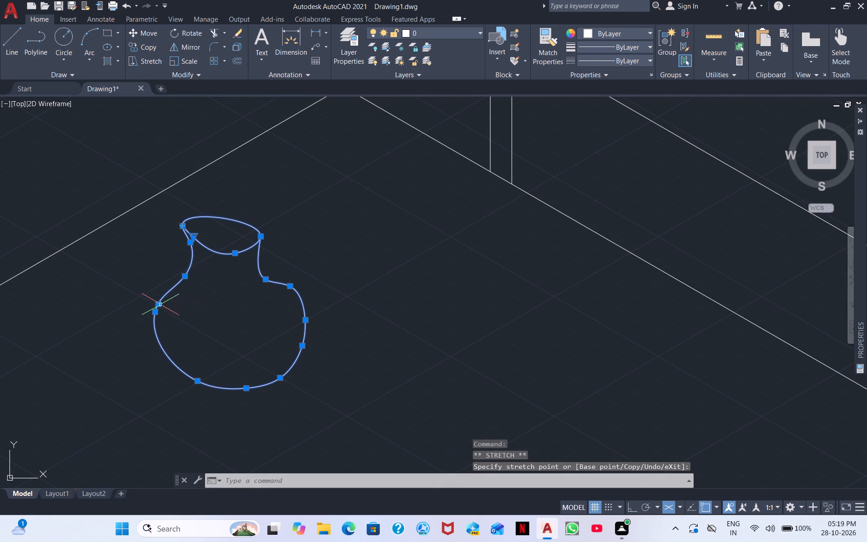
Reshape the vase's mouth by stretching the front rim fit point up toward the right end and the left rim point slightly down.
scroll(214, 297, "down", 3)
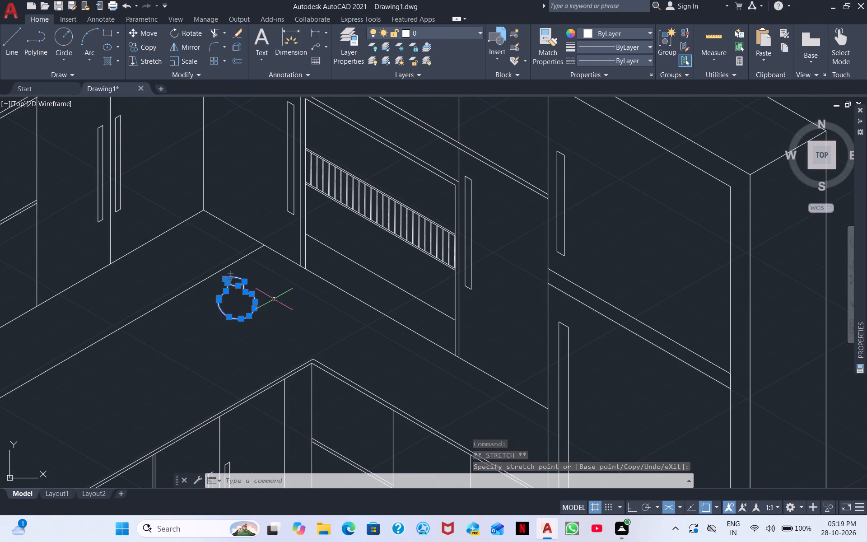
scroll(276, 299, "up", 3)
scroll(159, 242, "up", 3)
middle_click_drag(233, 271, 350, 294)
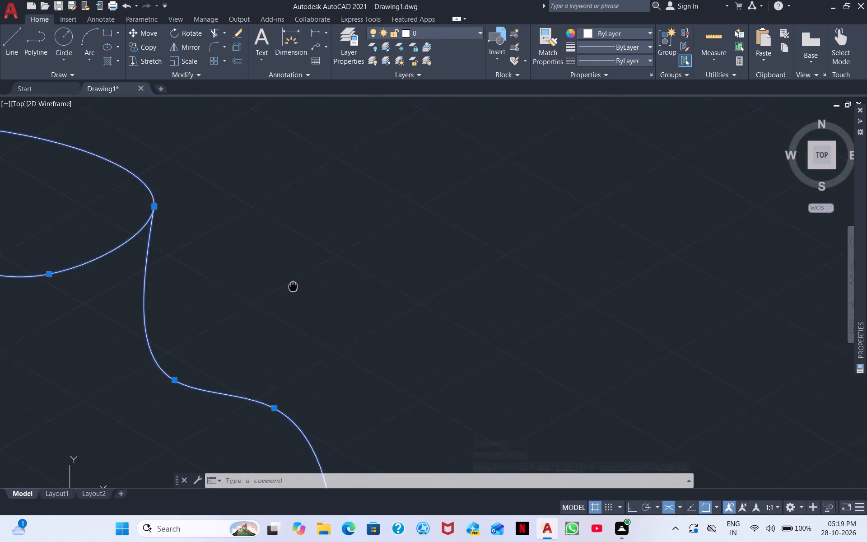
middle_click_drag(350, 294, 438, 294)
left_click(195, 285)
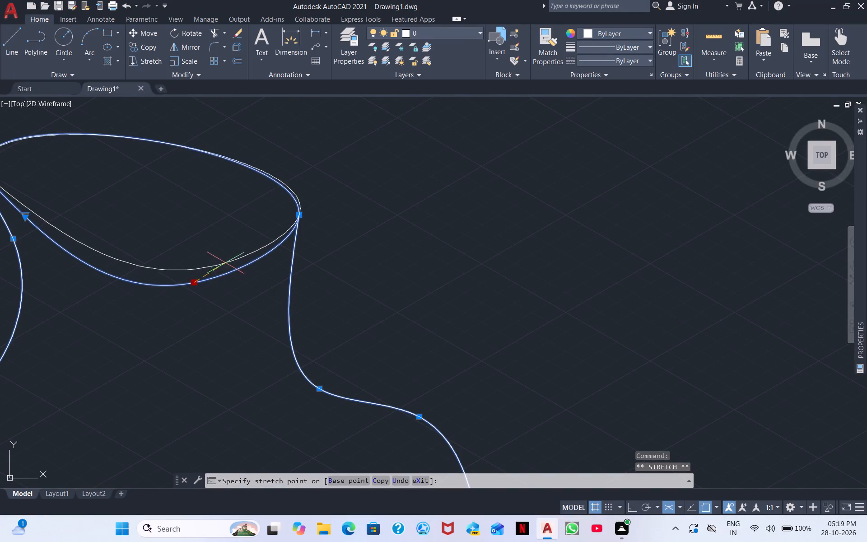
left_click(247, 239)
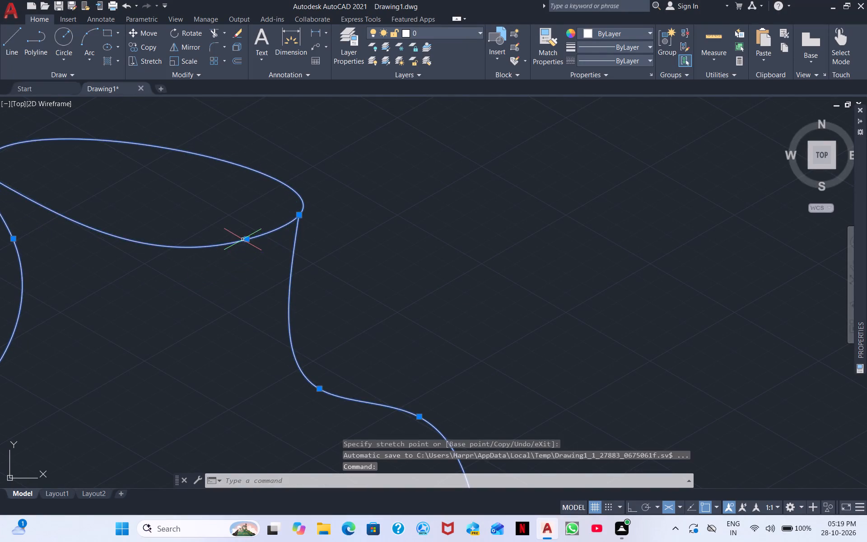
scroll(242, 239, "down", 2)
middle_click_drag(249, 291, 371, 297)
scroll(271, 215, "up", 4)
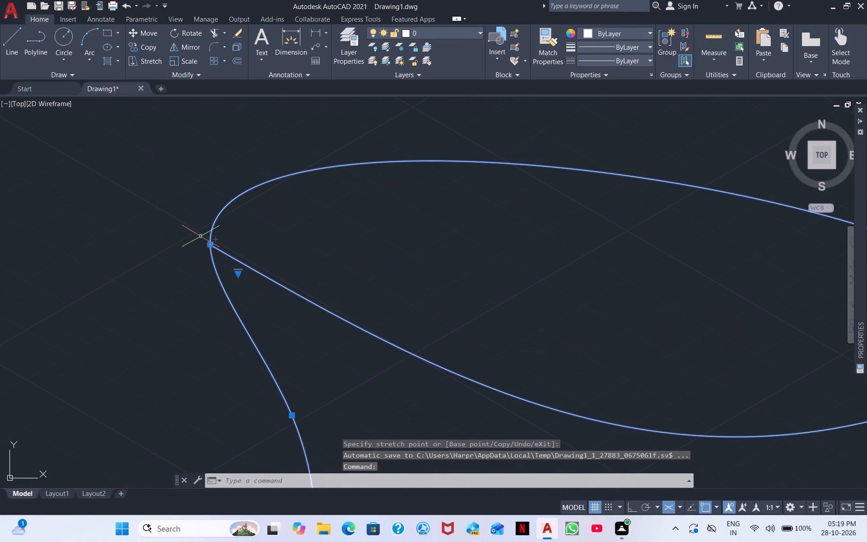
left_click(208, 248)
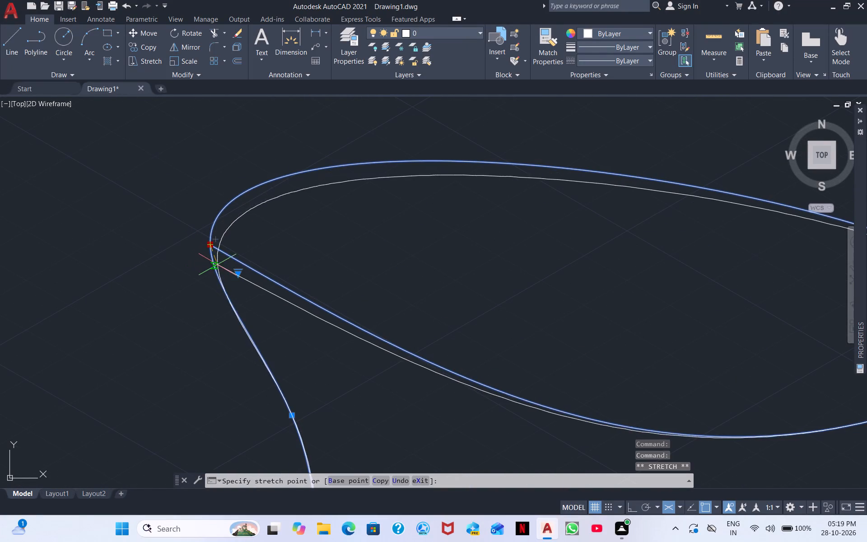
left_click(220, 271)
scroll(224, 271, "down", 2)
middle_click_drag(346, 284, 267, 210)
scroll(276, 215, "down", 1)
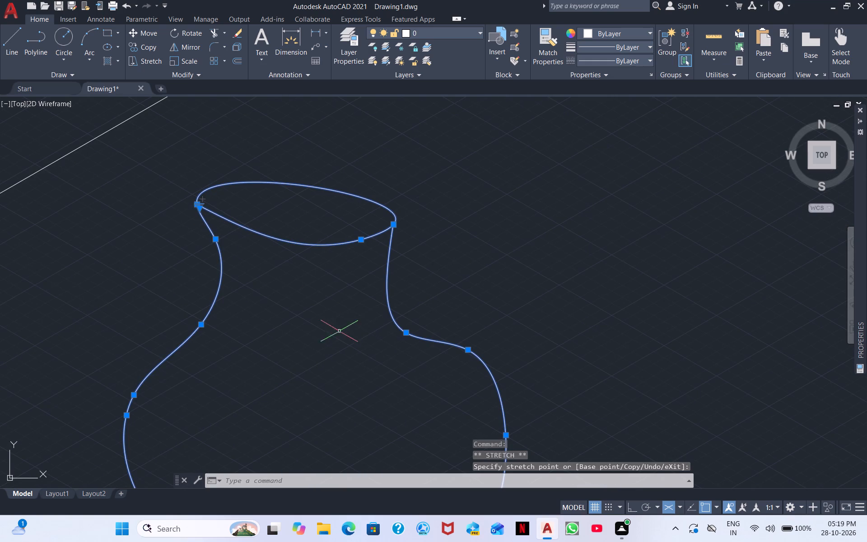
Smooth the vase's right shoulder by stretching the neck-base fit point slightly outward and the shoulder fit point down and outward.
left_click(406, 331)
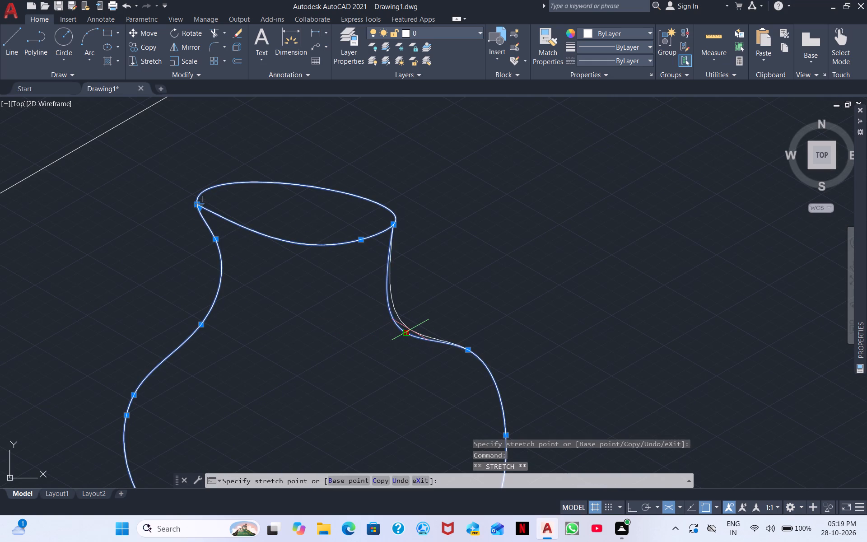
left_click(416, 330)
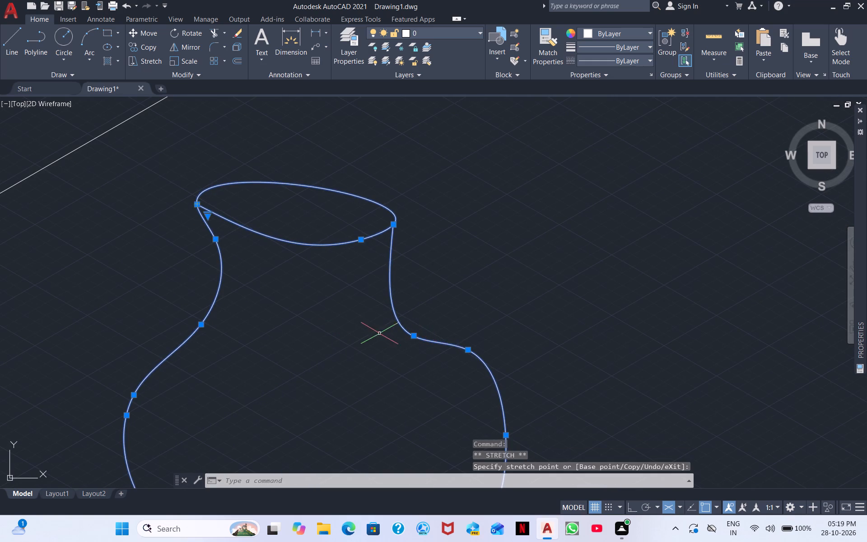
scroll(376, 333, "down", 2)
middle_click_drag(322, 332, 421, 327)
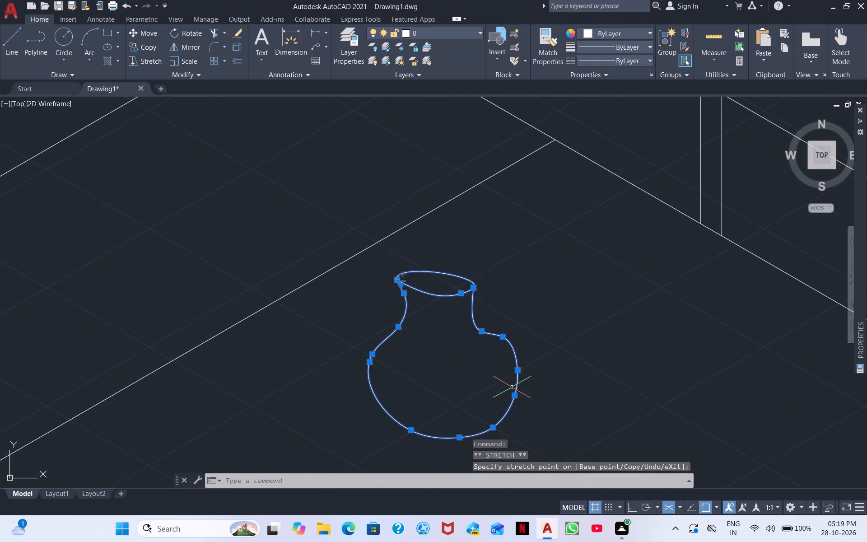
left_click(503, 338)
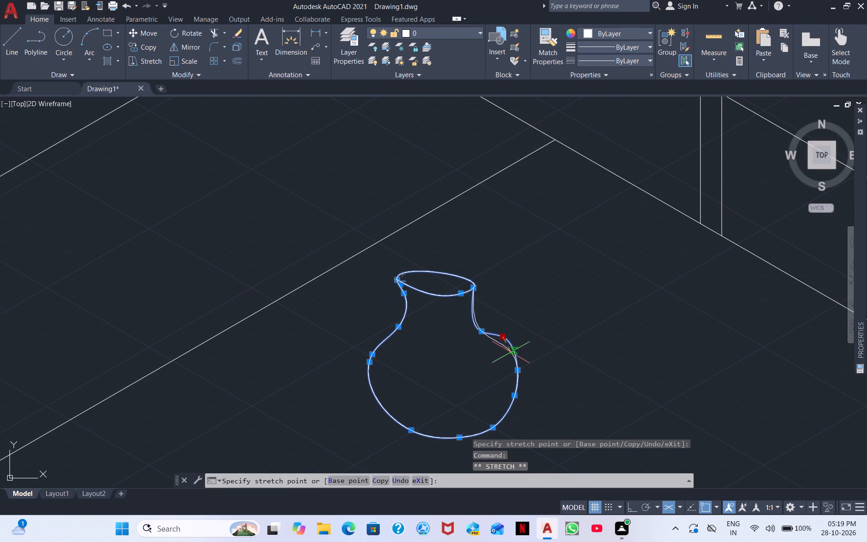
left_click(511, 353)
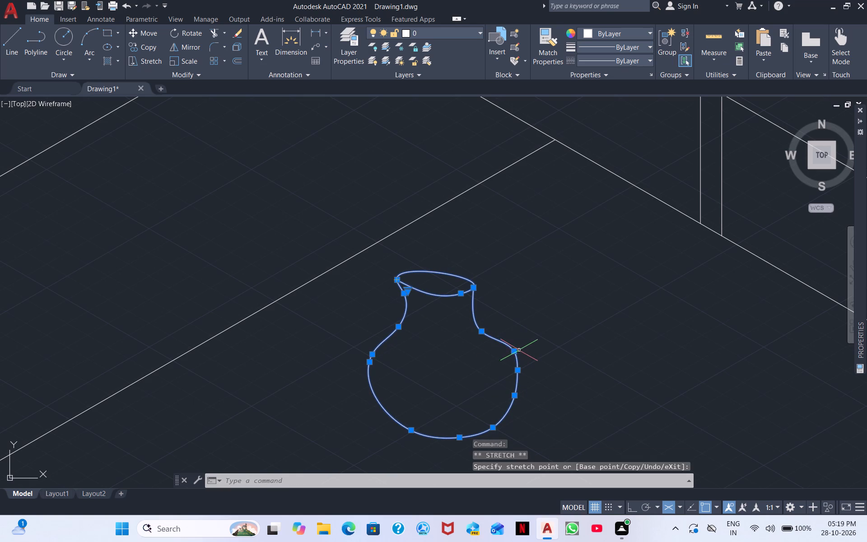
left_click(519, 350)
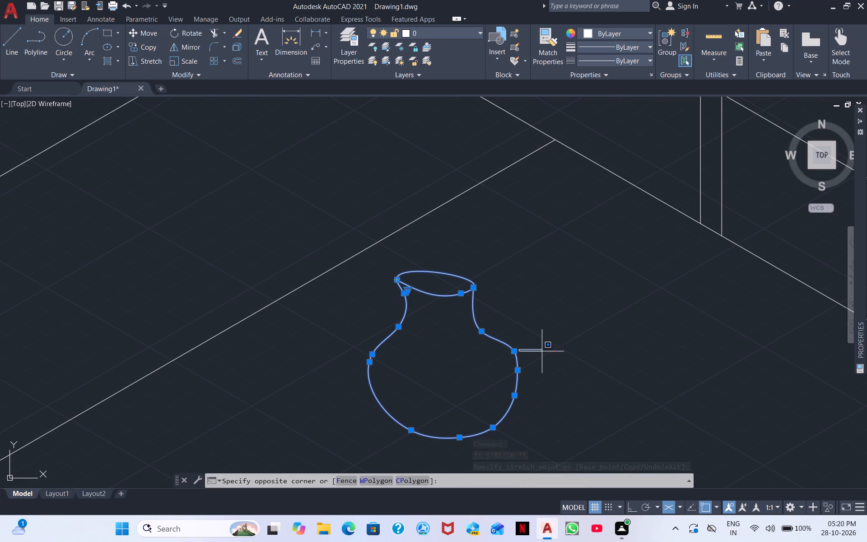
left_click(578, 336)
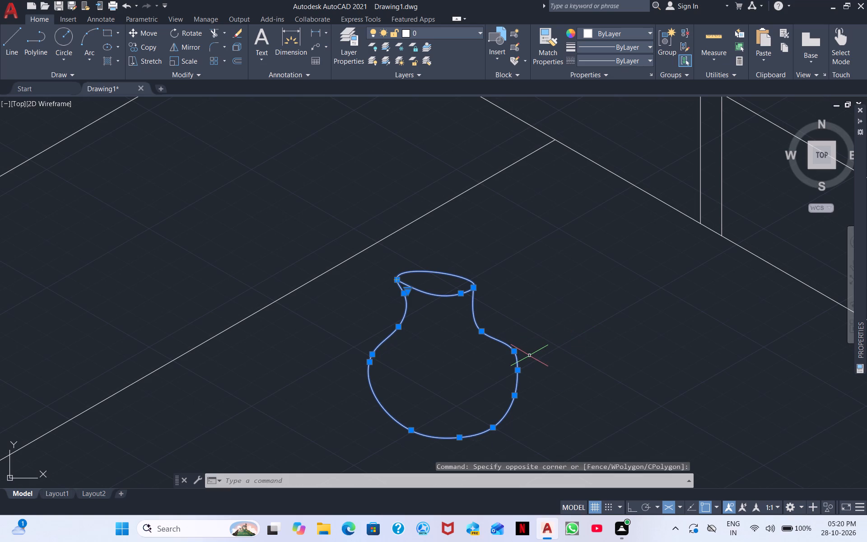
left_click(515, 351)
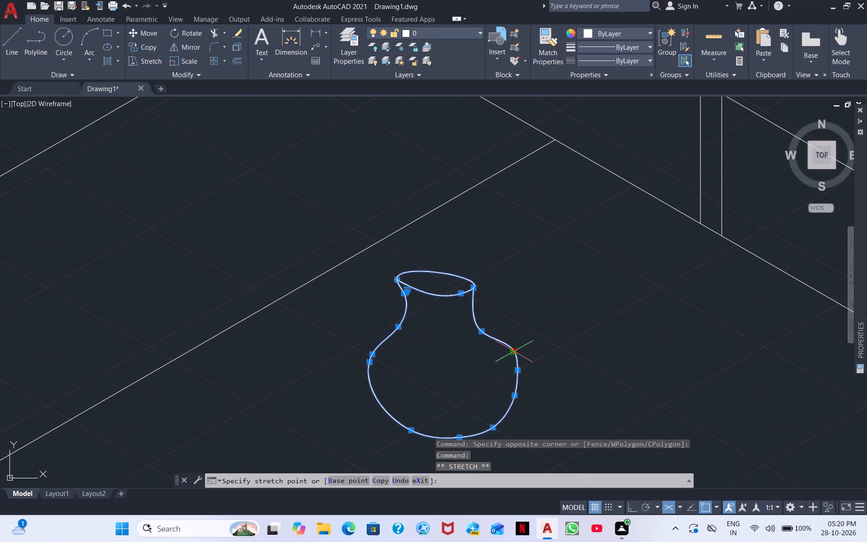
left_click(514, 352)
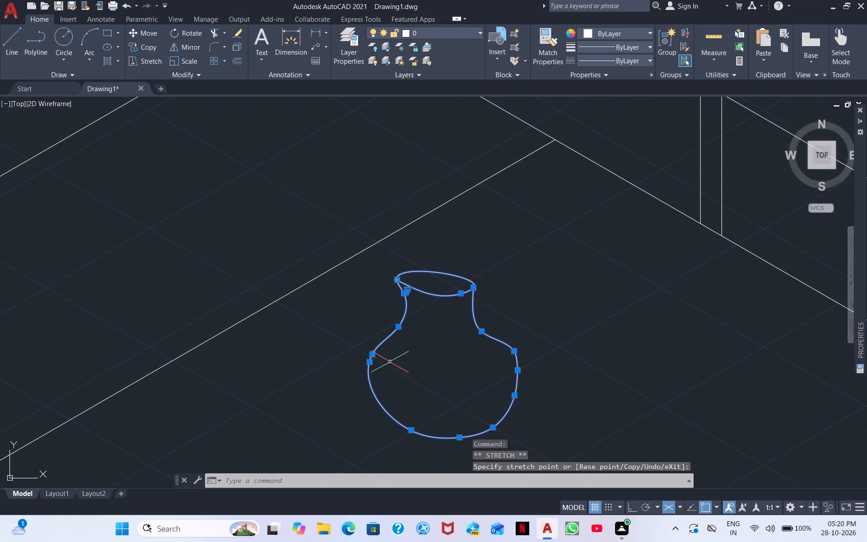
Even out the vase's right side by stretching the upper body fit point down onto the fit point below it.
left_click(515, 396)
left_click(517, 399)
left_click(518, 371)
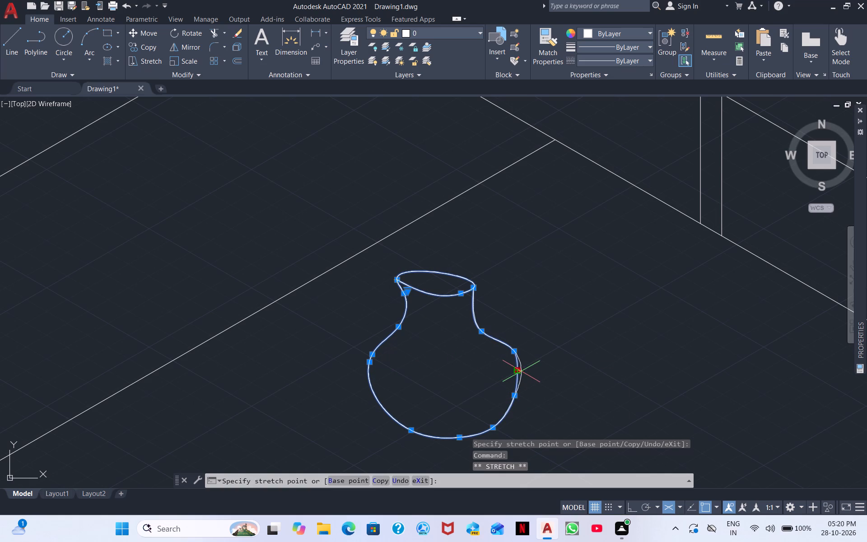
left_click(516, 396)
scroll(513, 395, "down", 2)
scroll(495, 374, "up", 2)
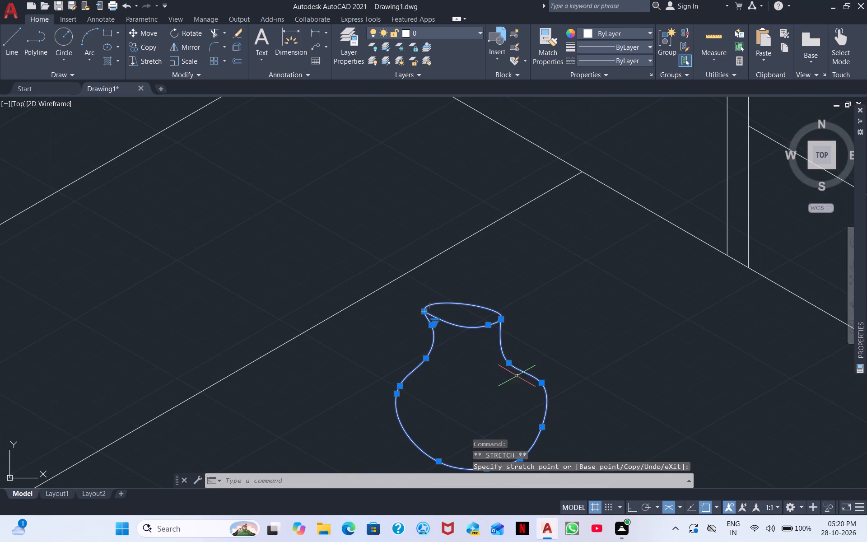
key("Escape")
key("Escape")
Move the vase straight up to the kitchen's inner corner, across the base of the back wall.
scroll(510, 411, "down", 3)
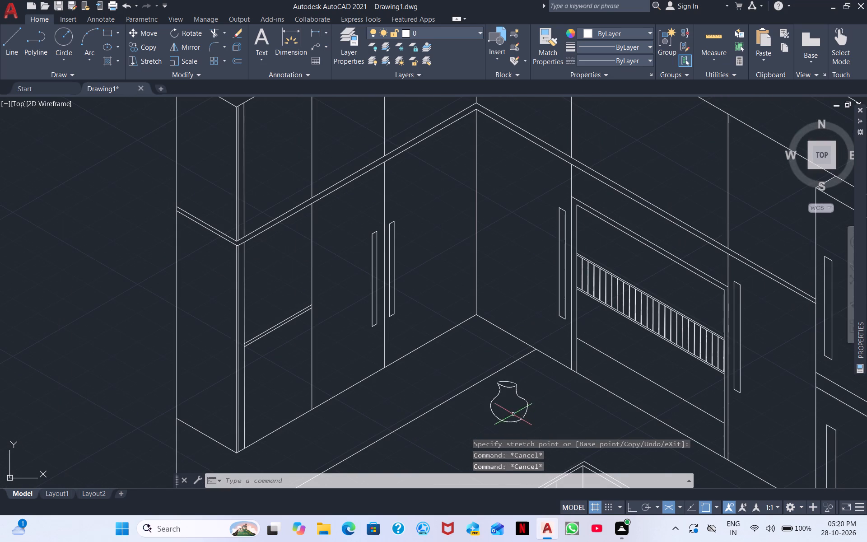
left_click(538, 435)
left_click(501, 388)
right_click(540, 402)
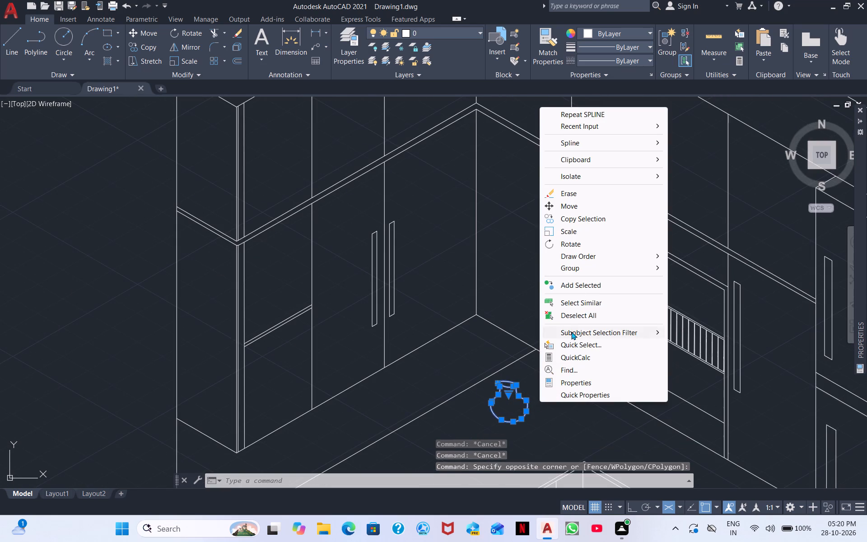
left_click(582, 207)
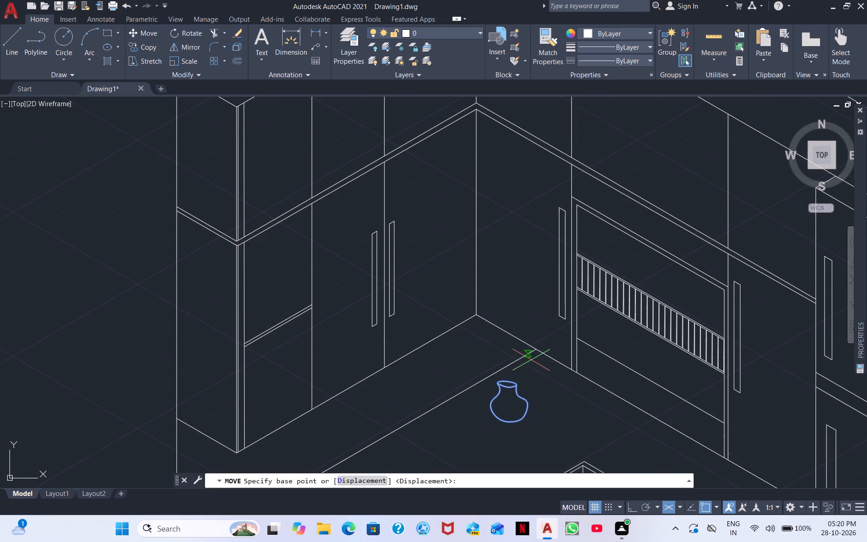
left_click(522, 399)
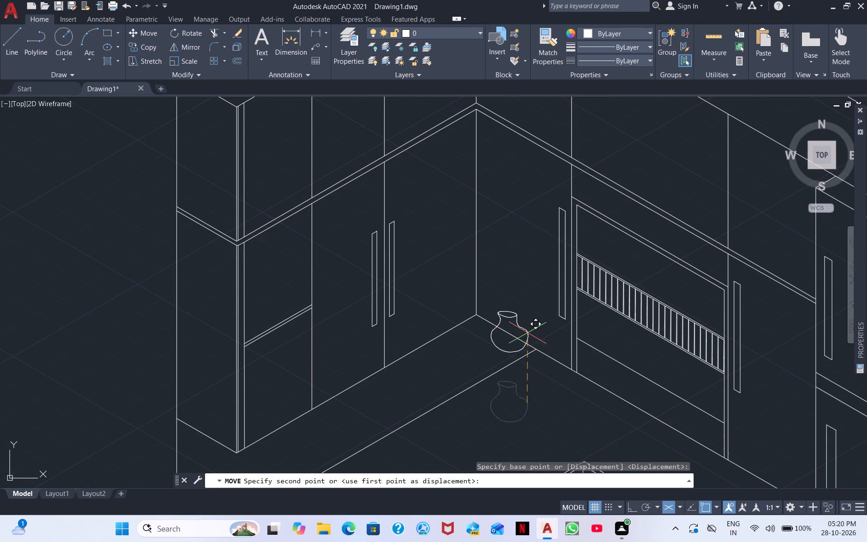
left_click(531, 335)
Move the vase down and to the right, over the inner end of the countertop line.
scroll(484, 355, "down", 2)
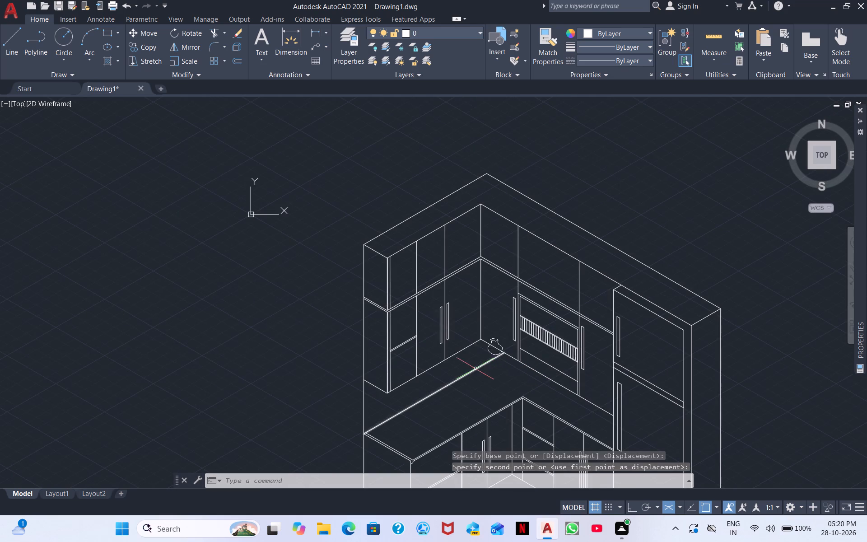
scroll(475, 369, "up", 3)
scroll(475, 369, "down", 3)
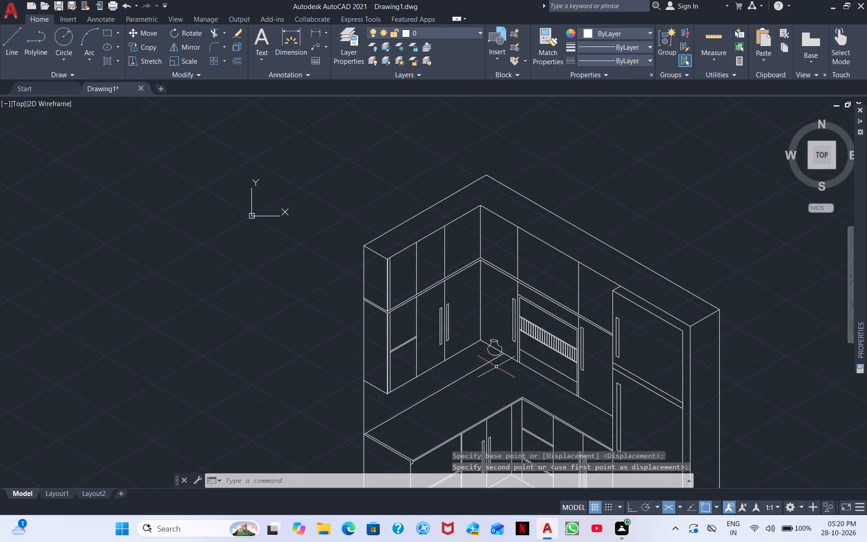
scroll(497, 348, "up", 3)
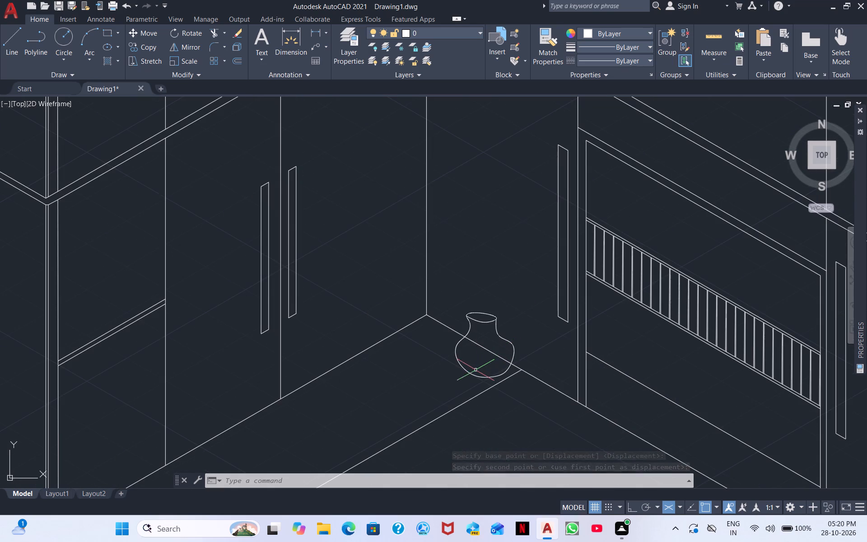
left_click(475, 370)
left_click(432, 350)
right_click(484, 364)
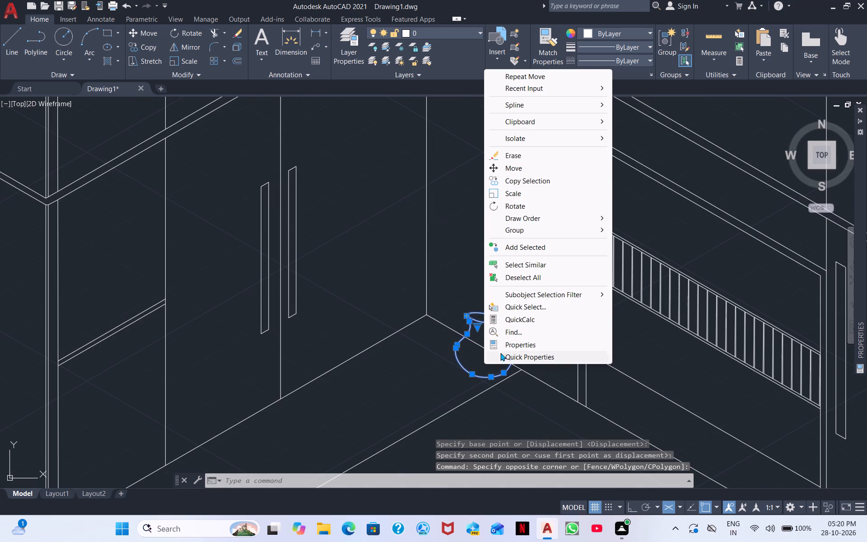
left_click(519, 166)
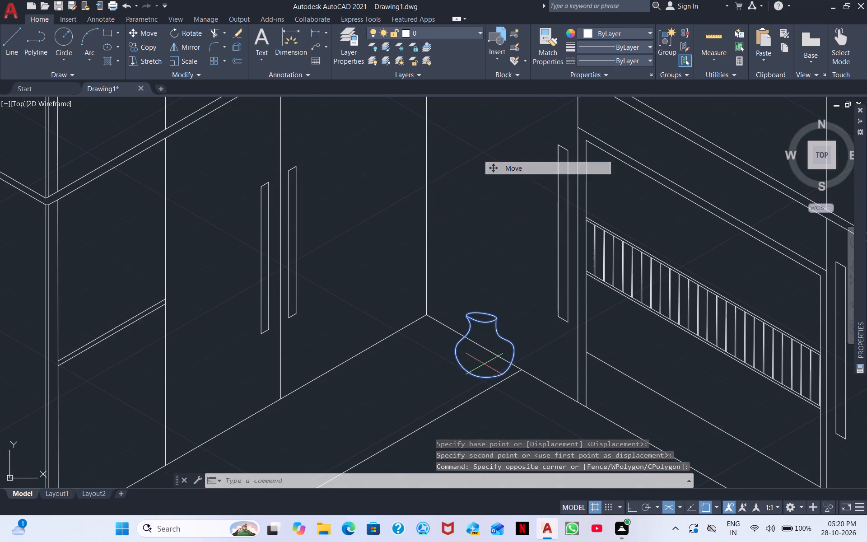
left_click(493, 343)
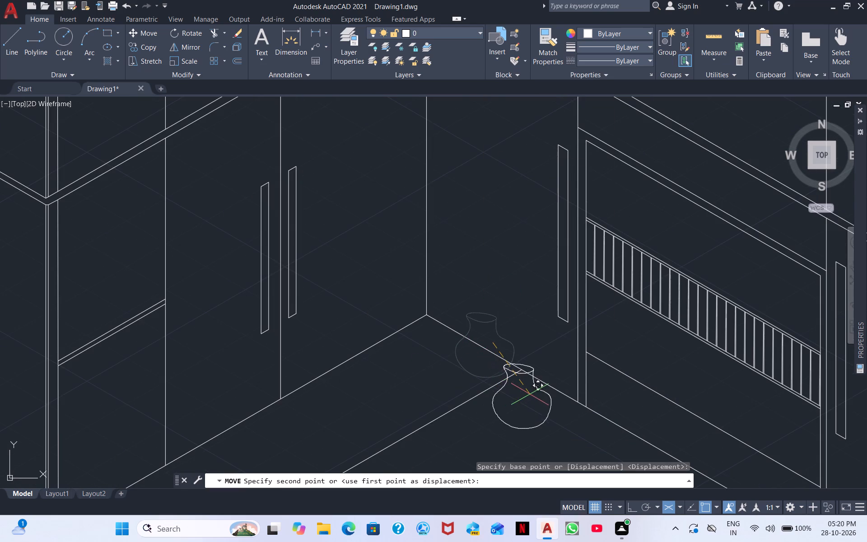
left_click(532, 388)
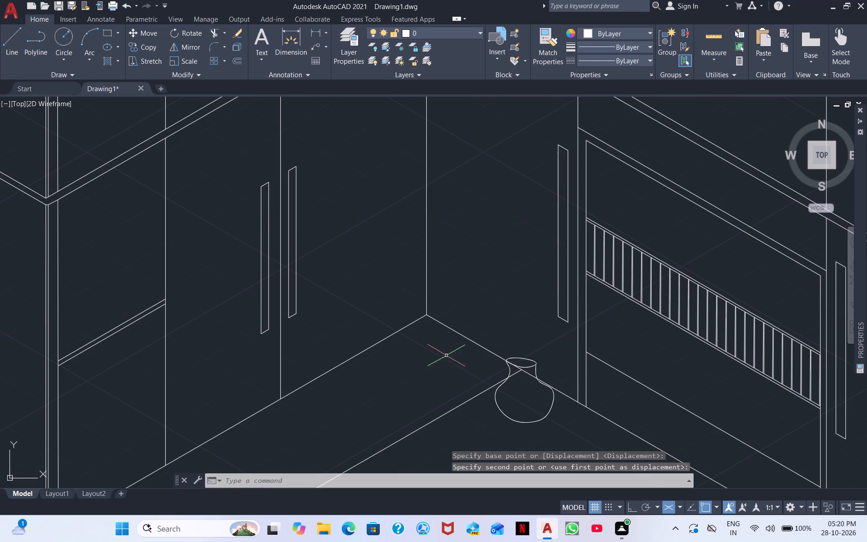
Erase the vase spline at the inner end of the countertop line.
scroll(518, 387, "up", 3)
scroll(528, 337, "down", 3)
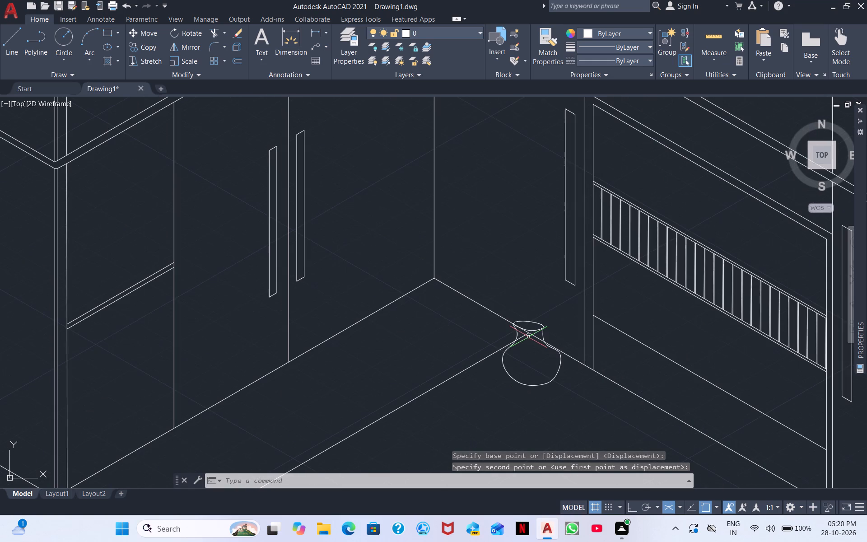
left_click(546, 328)
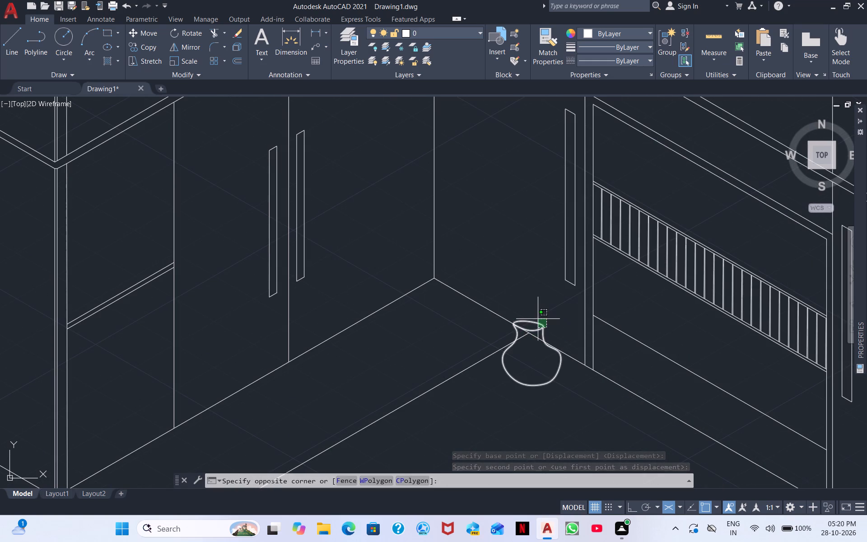
left_click(538, 319)
right_click(447, 361)
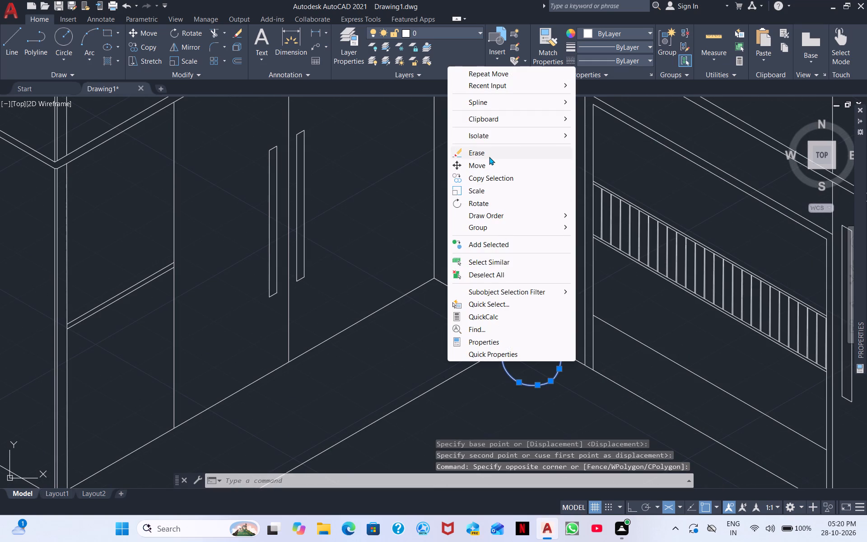
left_click(489, 157)
Start a new fit-point spline on the open countertop near the inner corner, drawing a flat oval rim for a jug.
right_click(466, 380)
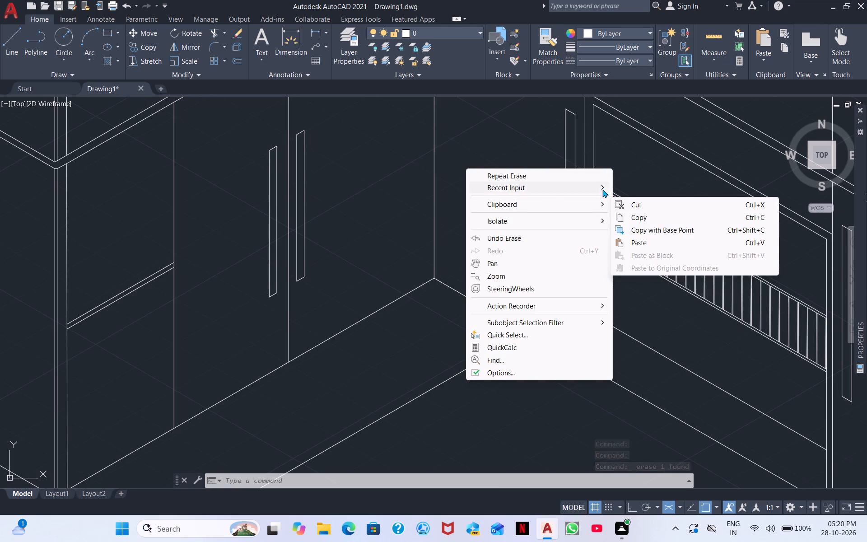
left_click(650, 213)
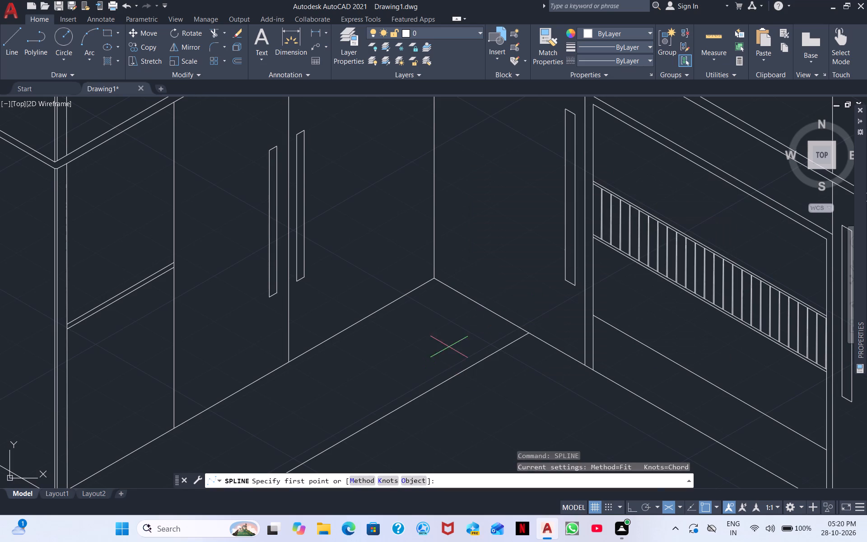
middle_click_drag(448, 396, 408, 279)
left_click(428, 298)
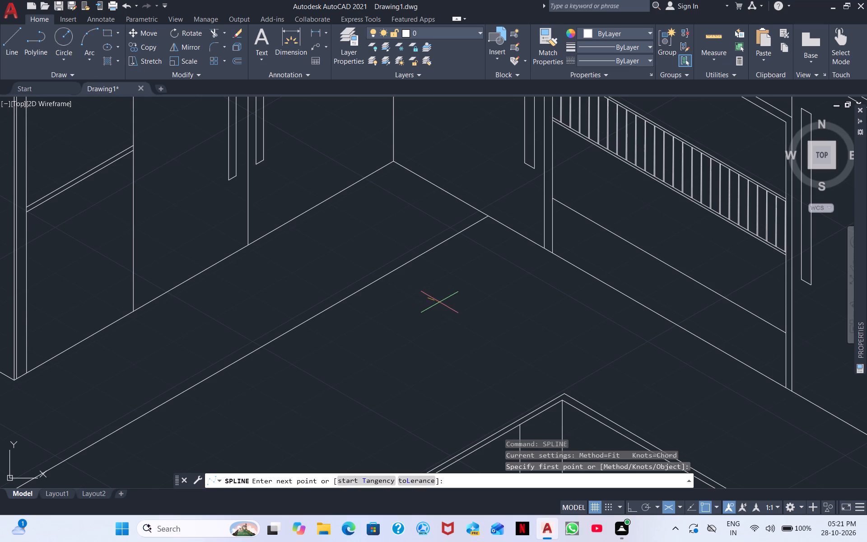
left_click(458, 304)
left_click(476, 292)
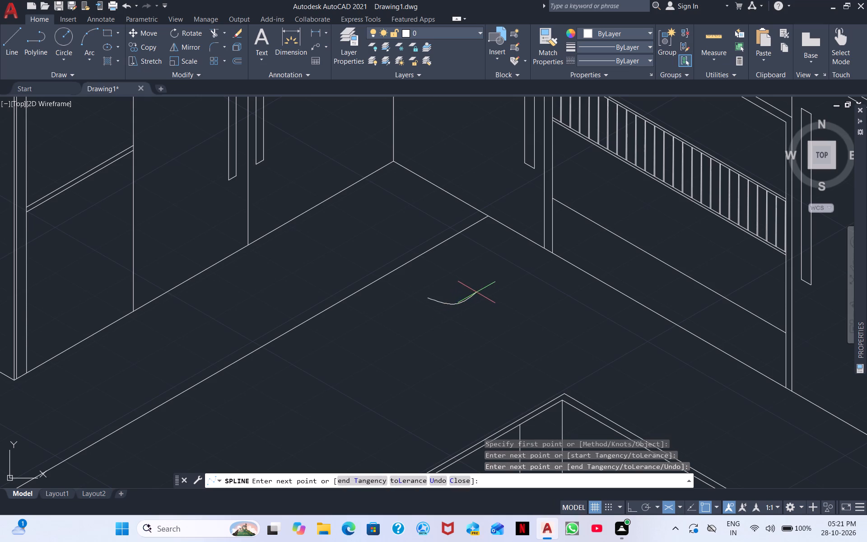
left_click(429, 297)
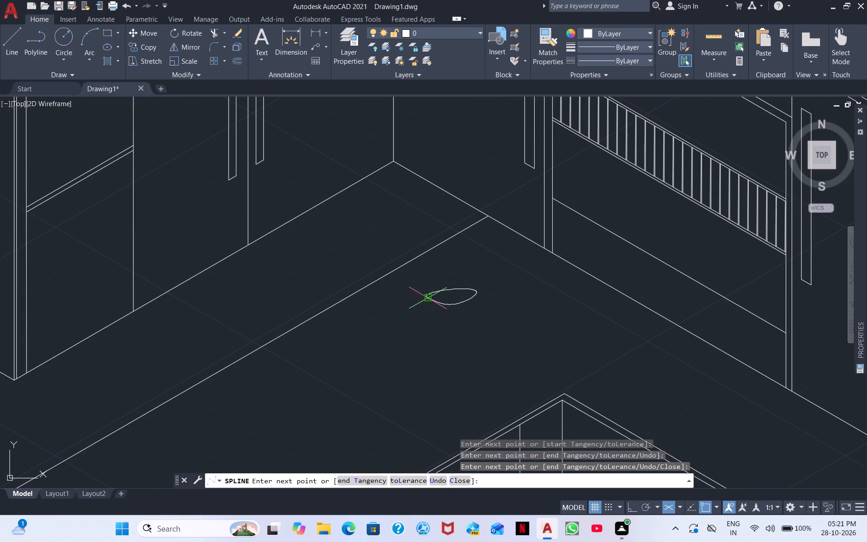
scroll(433, 292, "up", 4)
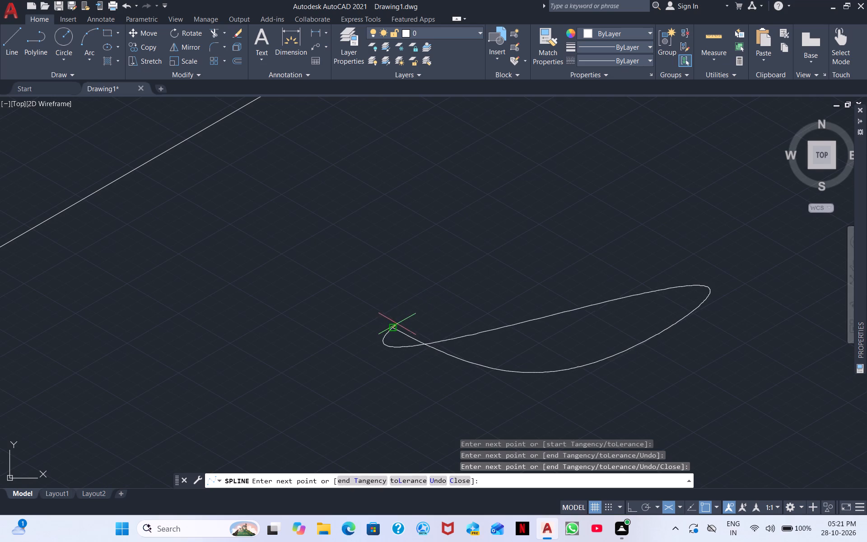
left_click(394, 326)
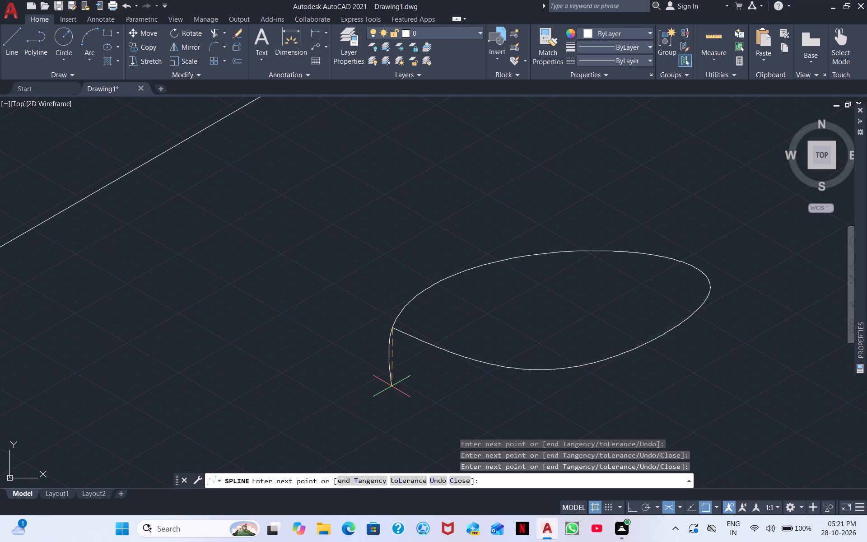
Continue the spline down from the rim to form the jug's left side, rounded base and right side, ending at the rim's right end.
left_click(392, 386)
middle_click_drag(388, 438, 377, 311)
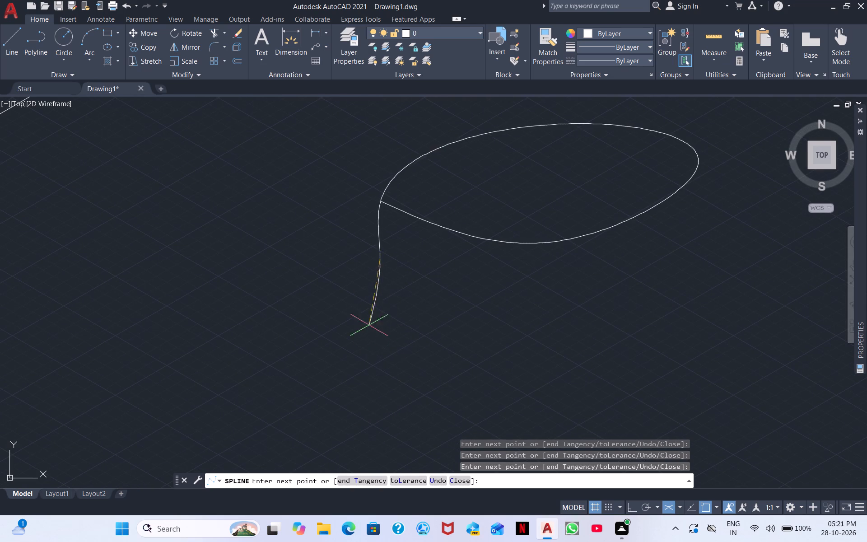
double_click(397, 444)
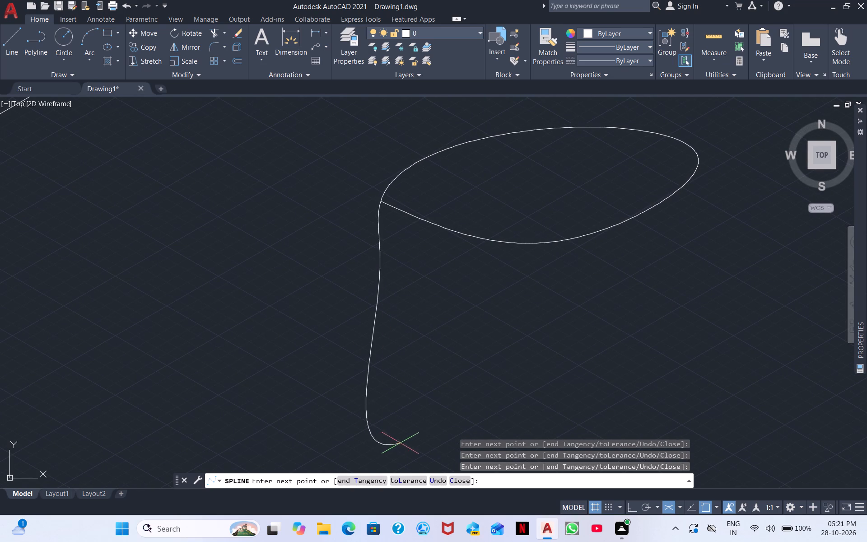
middle_click_drag(428, 413, 471, 248)
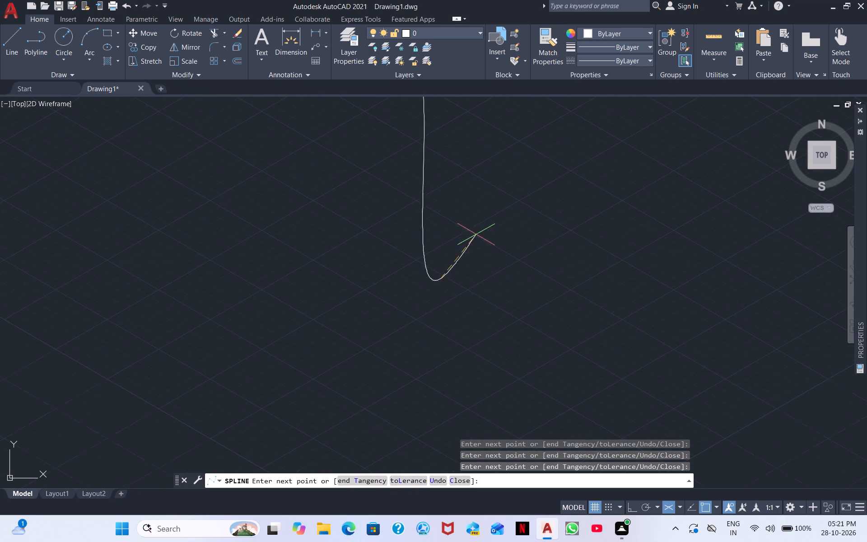
scroll(441, 398, "down", 2)
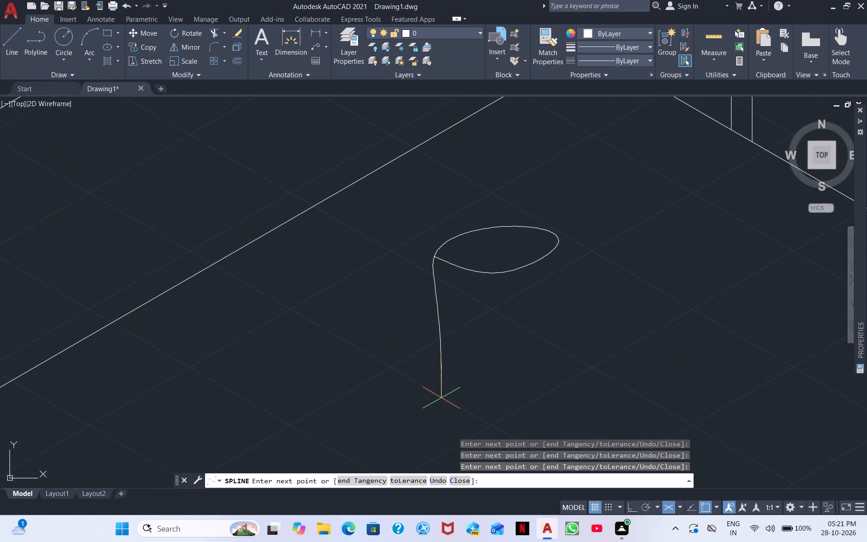
left_click(444, 435)
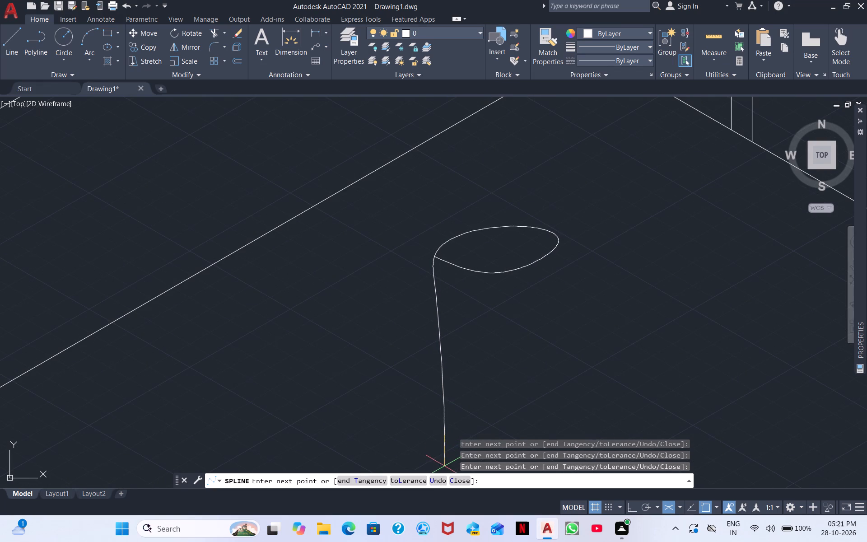
left_click(444, 466)
middle_click_drag(468, 470, 452, 322)
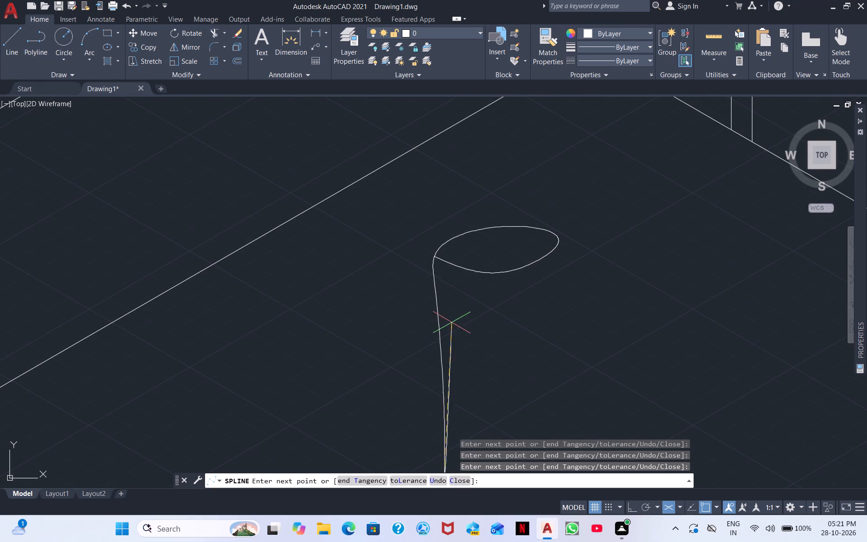
scroll(467, 377, "down", 1)
middle_click_drag(471, 379, 455, 239)
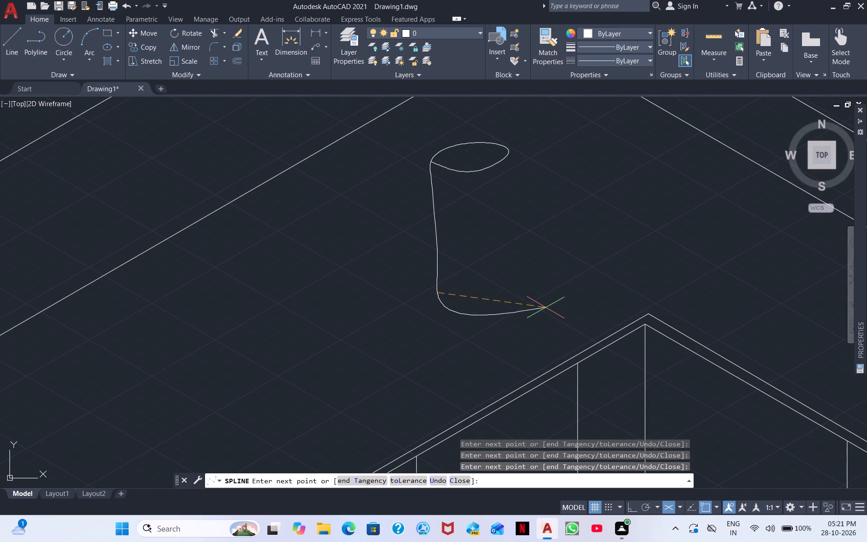
left_click(543, 294)
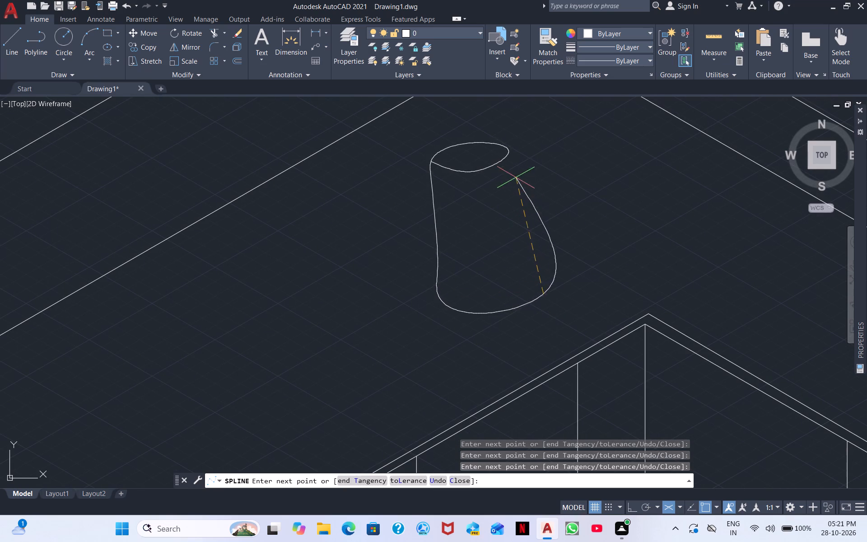
left_click(509, 152)
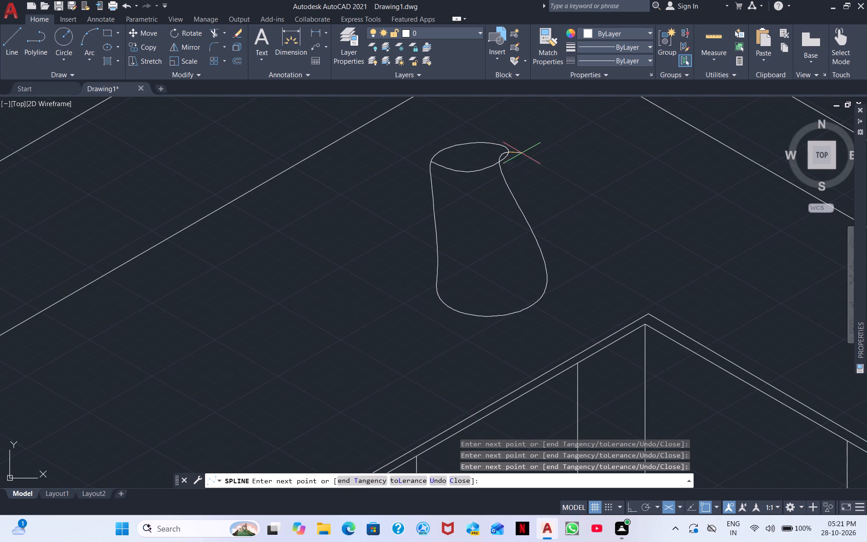
Curve the spline outward and down into a handle crossing the jug's right side, and end it just outside the body.
left_click(534, 150)
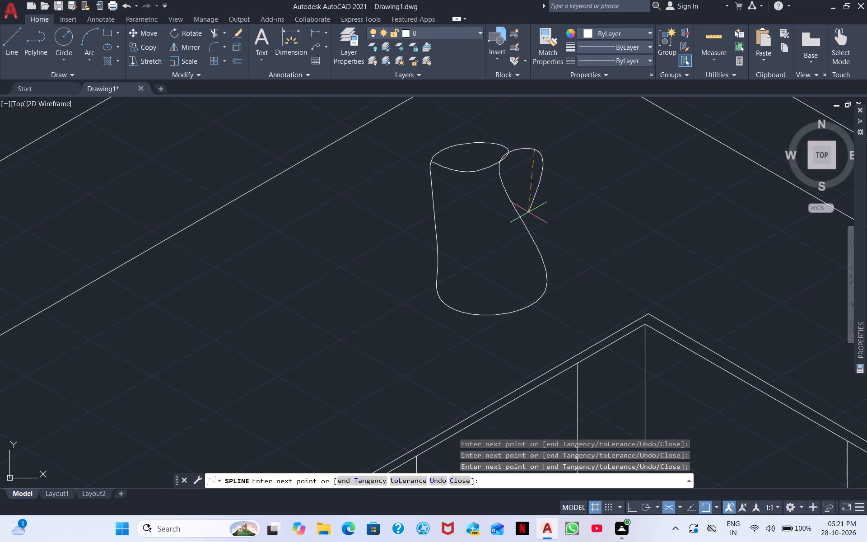
left_click(524, 225)
left_click(541, 230)
right_click(541, 229)
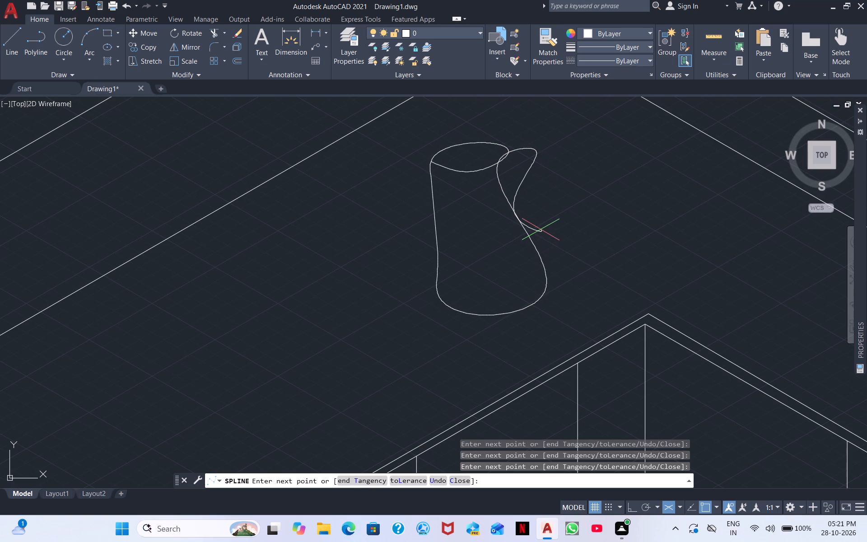
left_click(560, 234)
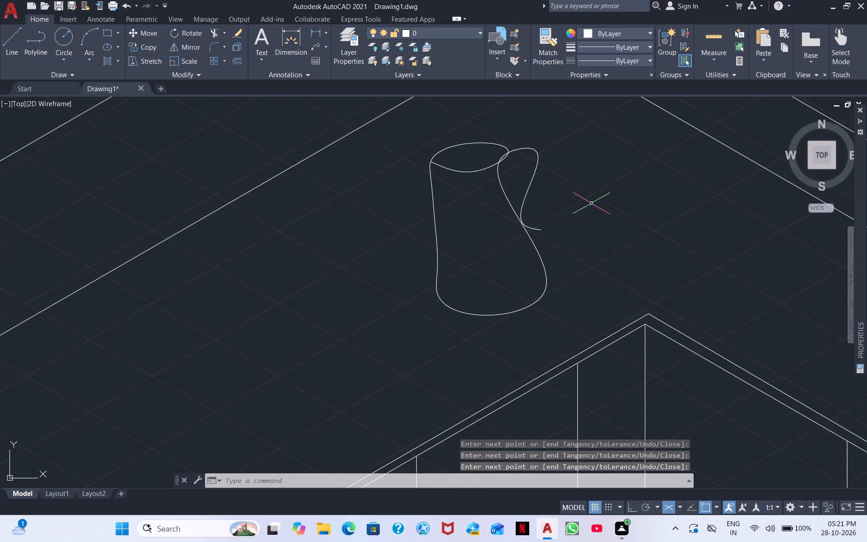
Move the finished jug spline slightly upward on the countertop.
scroll(508, 173, "up", 2)
scroll(505, 187, "down", 3)
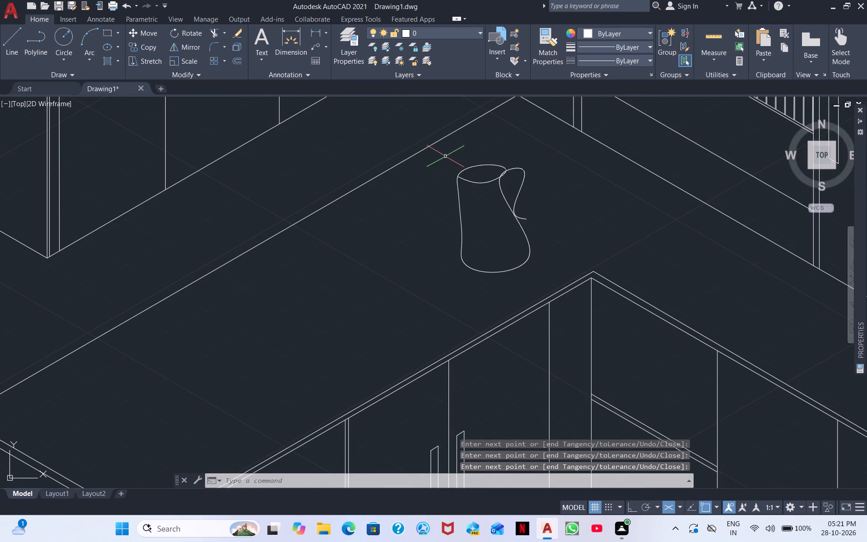
left_click_drag(529, 286, 493, 248)
left_click(439, 161)
right_click(553, 216)
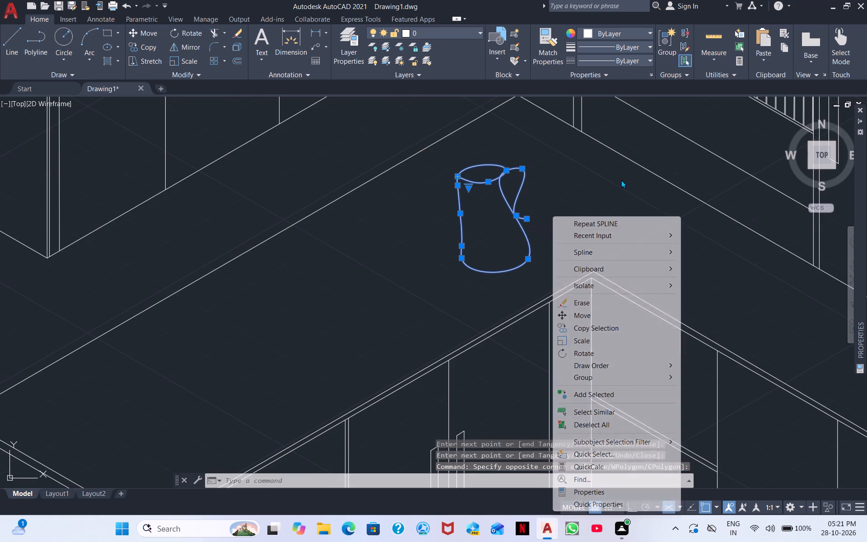
left_click(596, 314)
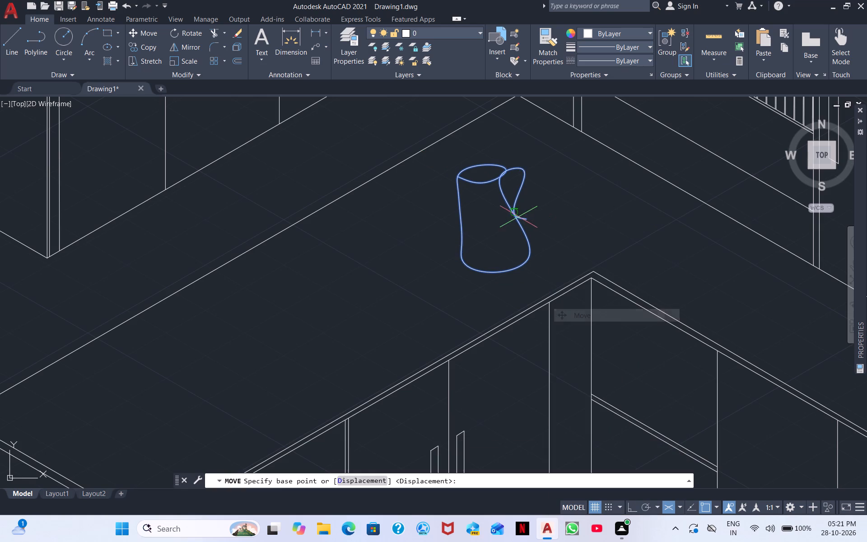
left_click(518, 217)
left_click_drag(522, 203, 527, 183)
left_click_drag(511, 187, 527, 135)
Move the jug straight up so it overlaps the inner end of the countertop line.
left_click_drag(531, 236, 488, 201)
right_click(521, 224)
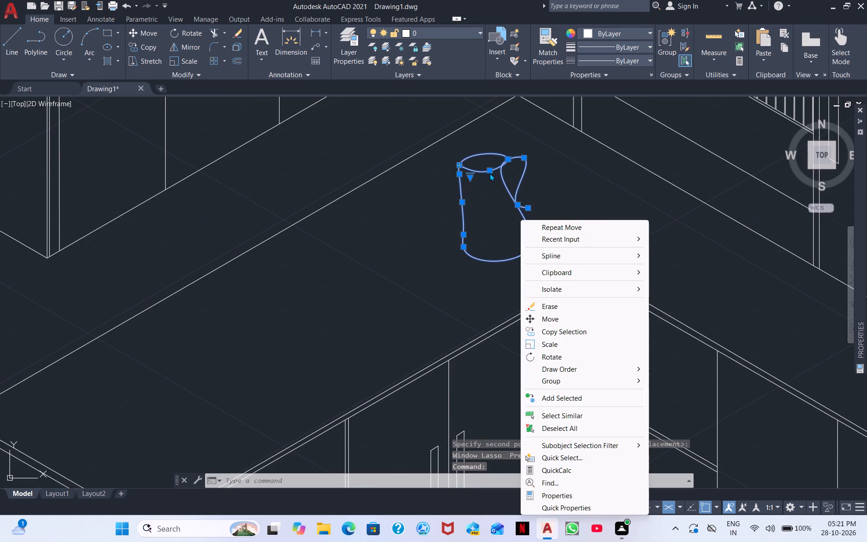
left_click(471, 173)
left_click(471, 175)
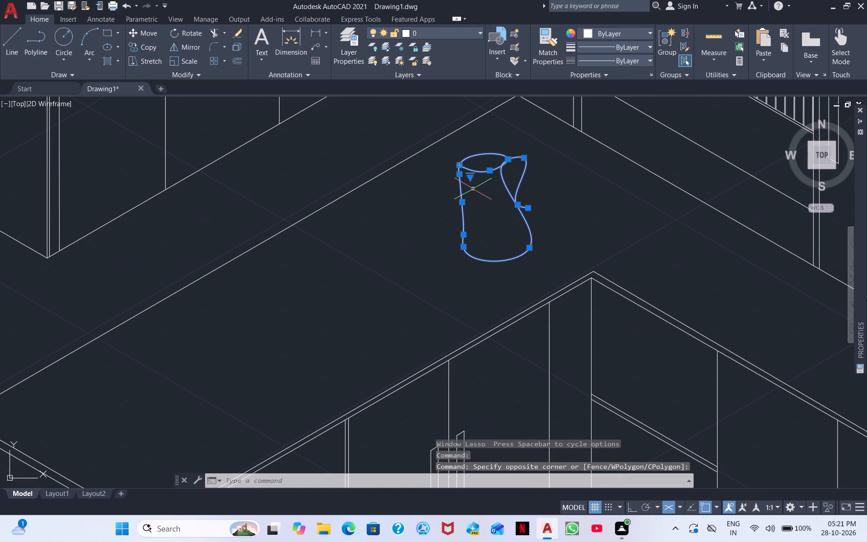
left_click(471, 178)
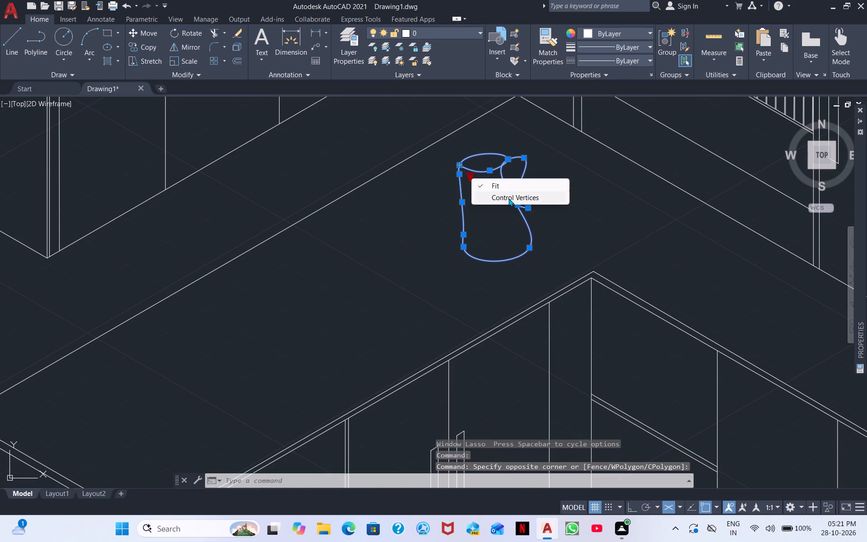
left_click(489, 227)
left_click(540, 242)
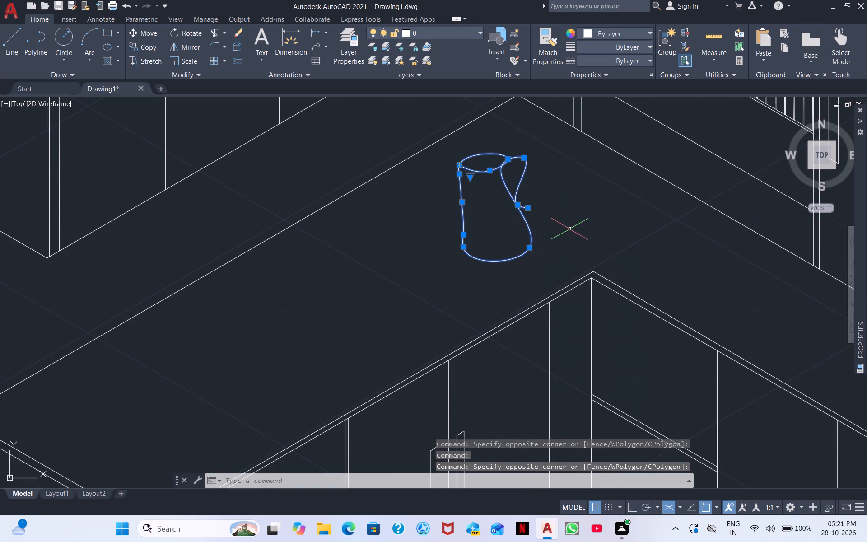
right_click(569, 229)
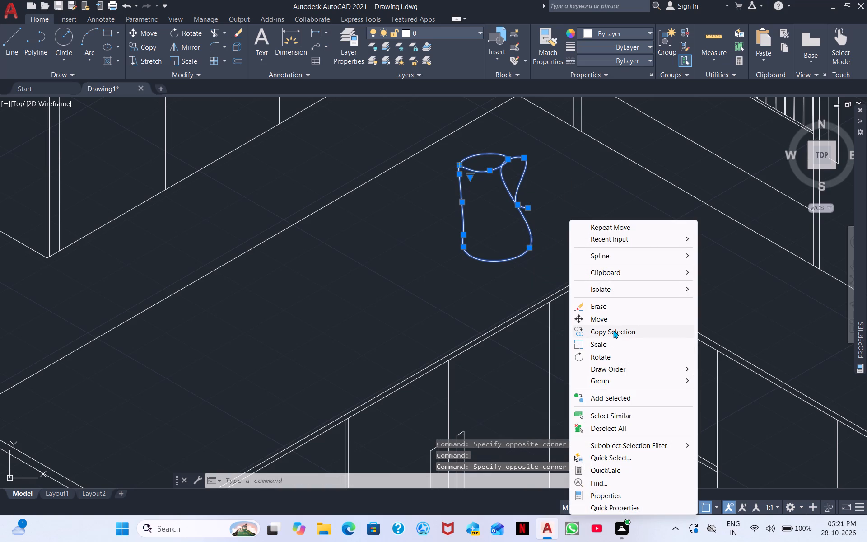
left_click(604, 314)
left_click_drag(531, 262, 530, 257)
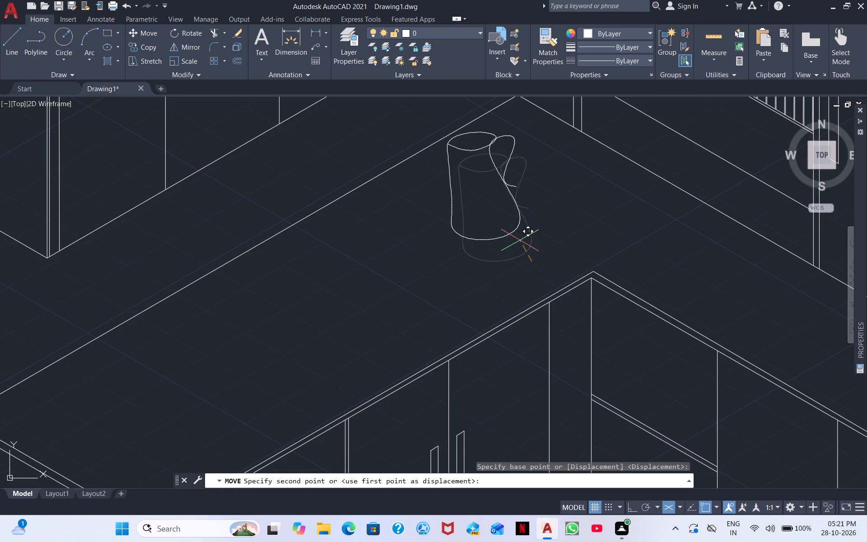
middle_click_drag(547, 188, 537, 238)
scroll(544, 204, "down", 1)
scroll(537, 245, "down", 1)
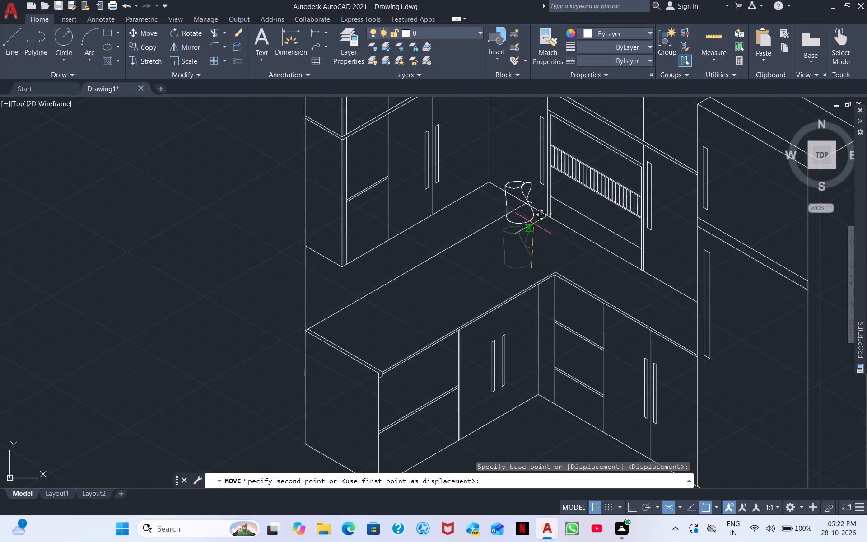
left_click(533, 224)
Move the jug up and to the right along the countertop line's direction, so it overlaps the base line of the back wall.
scroll(518, 209, "up", 3)
left_click_drag(543, 305, 541, 301)
left_click(511, 271)
right_click(530, 264)
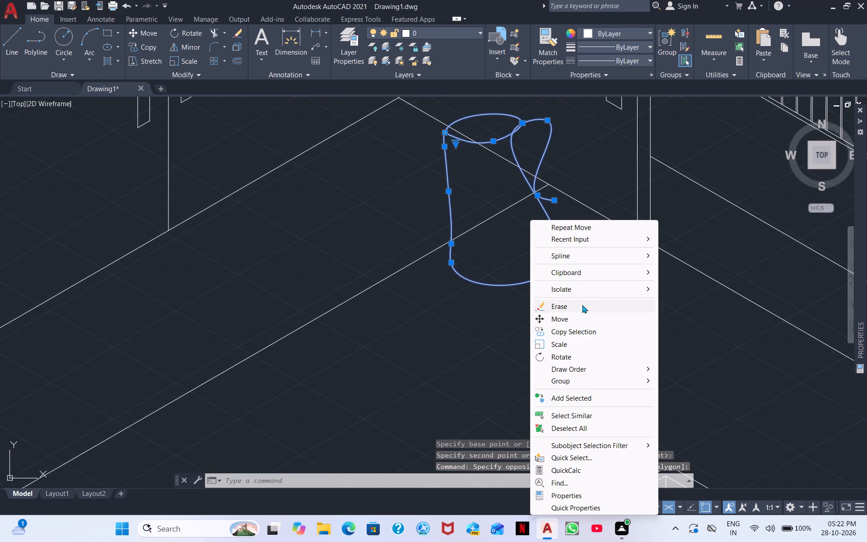
left_click(573, 317)
left_click(549, 222)
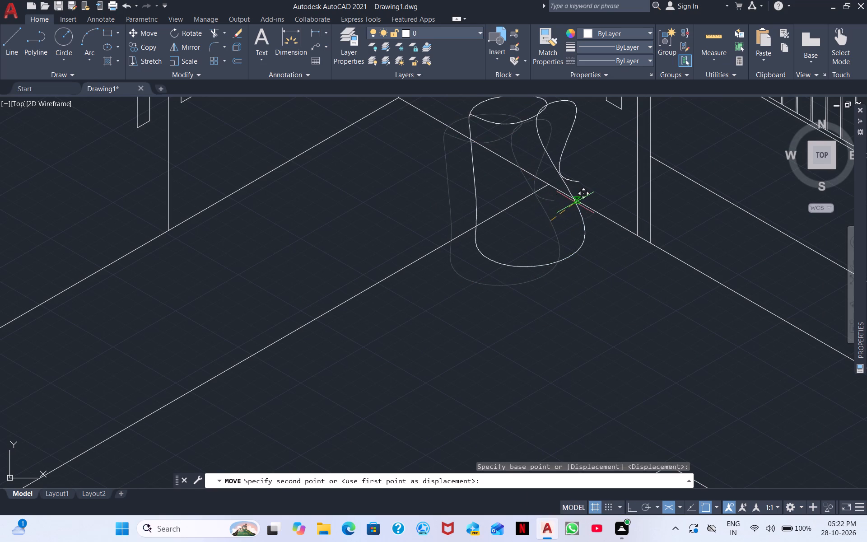
left_click(575, 202)
Trim the countertop line and the wall base line where they pass through the jug's body.
scroll(554, 216, "down", 1)
middle_click_drag(550, 223, 518, 272)
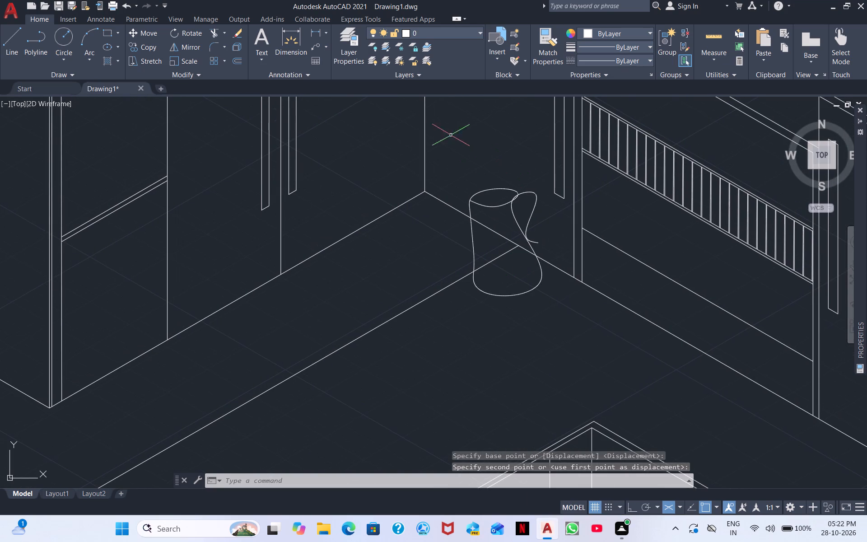
left_click(214, 32)
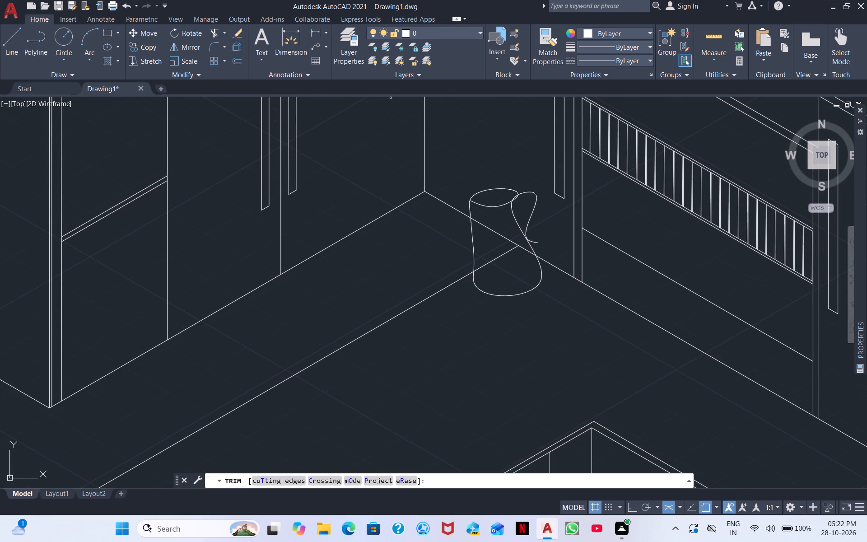
left_click_drag(512, 237, 509, 256)
left_click_drag(521, 246, 522, 254)
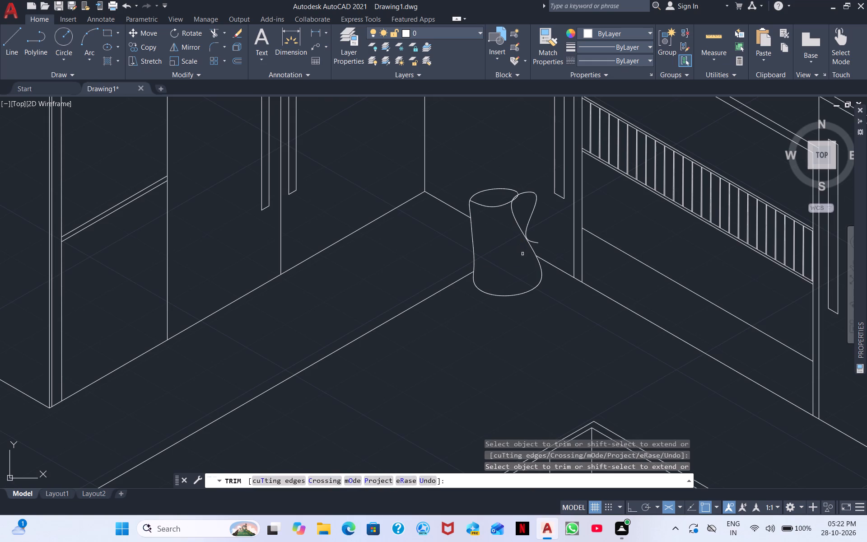
left_click_drag(522, 254, 522, 254)
scroll(491, 261, "down", 2)
right_click(426, 296)
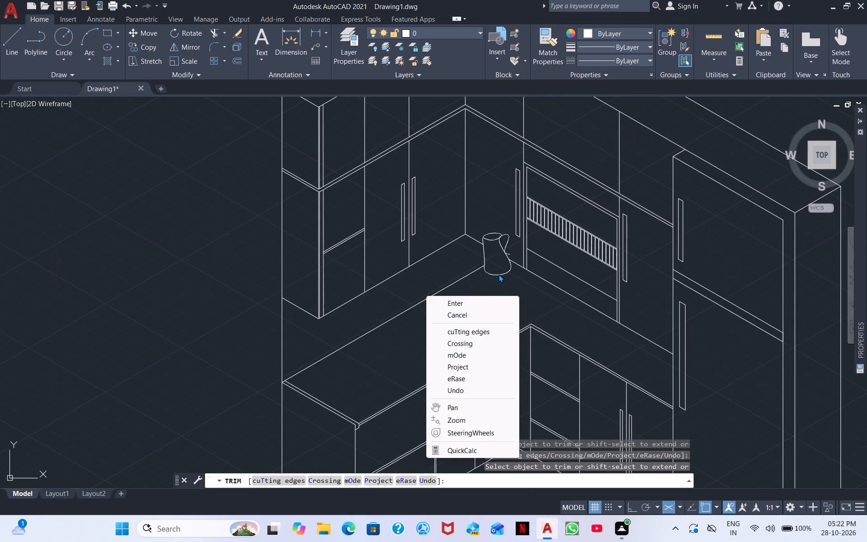
With Ortho on, draw the back, inner and front edges of a hob outline on the long countertop, inner edge about 45 units.
left_click(464, 301)
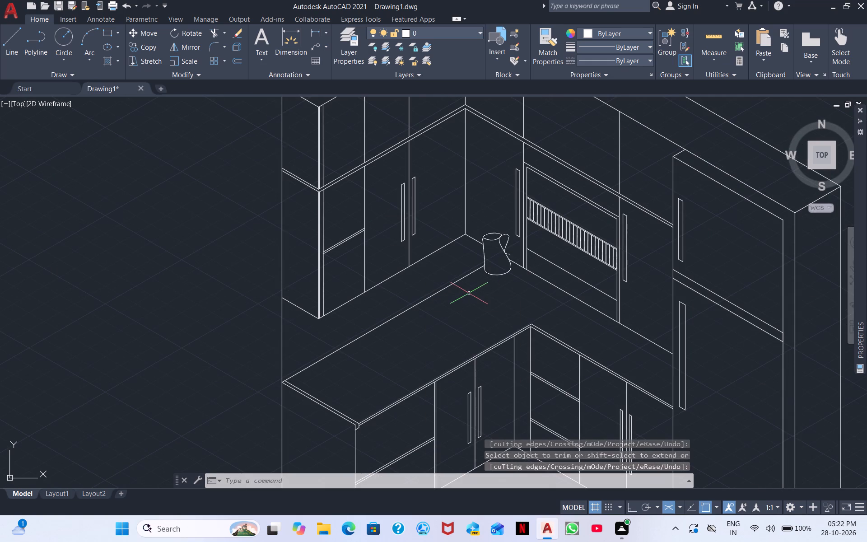
scroll(415, 317, "up", 2)
scroll(415, 317, "down", 1)
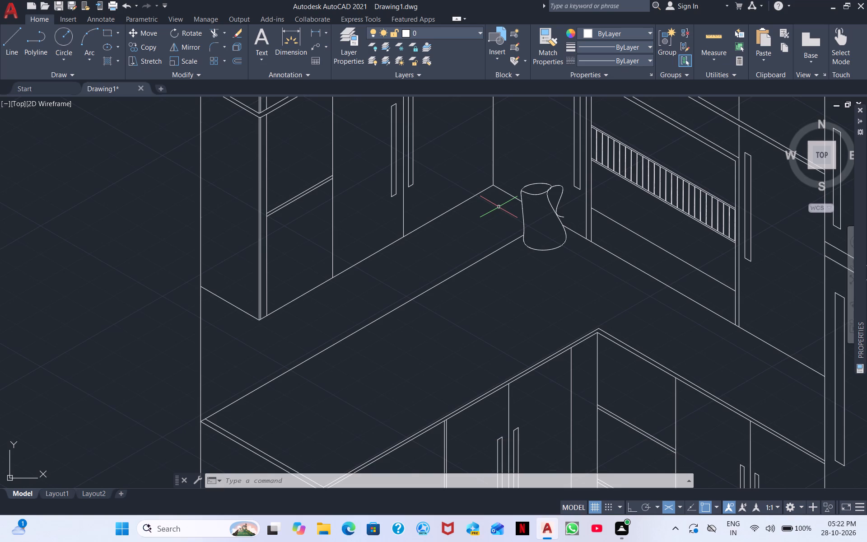
scroll(499, 207, "down", 2)
middle_click_drag(590, 260, 482, 282)
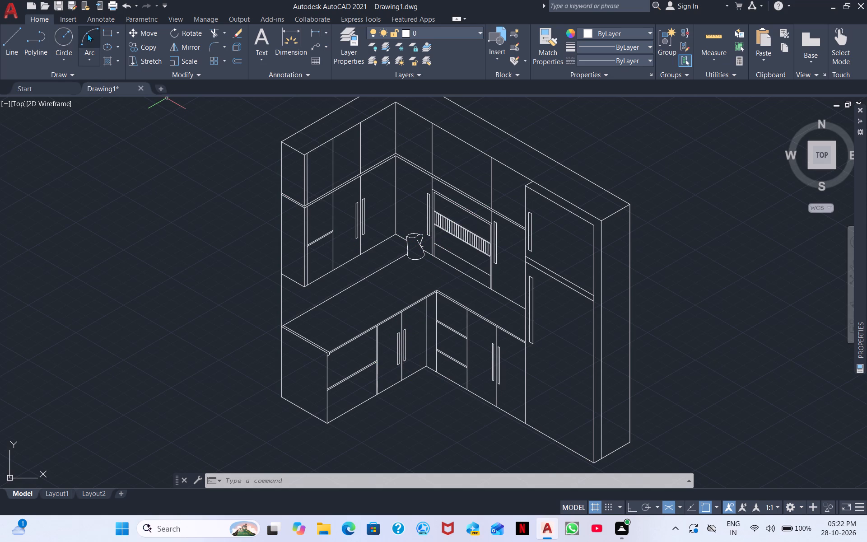
left_click(8, 31)
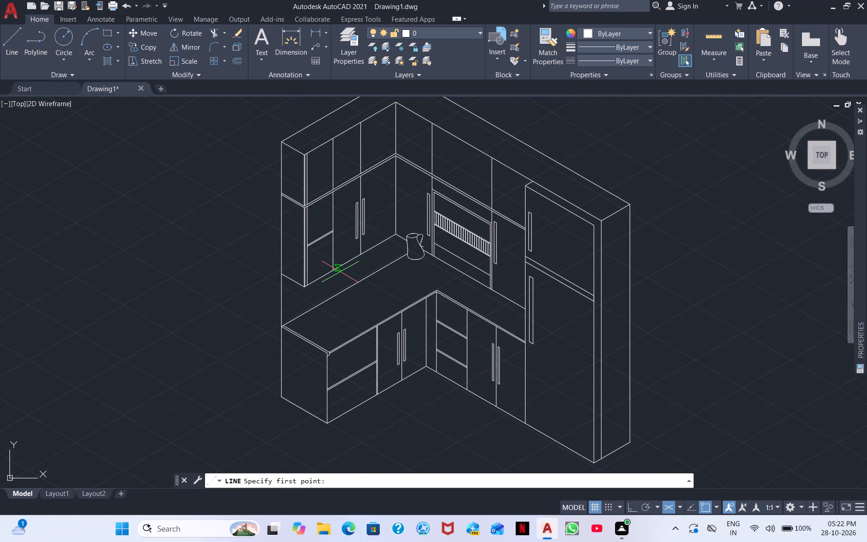
left_click(332, 307)
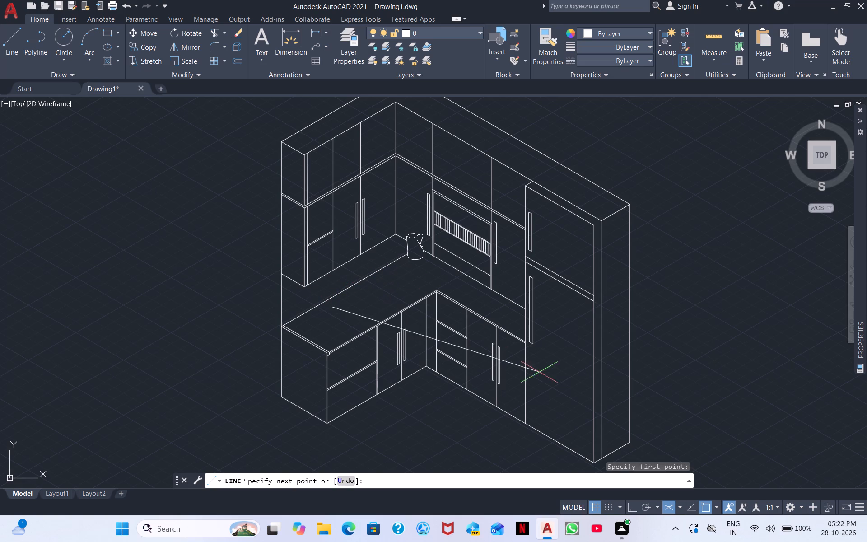
left_click(629, 509)
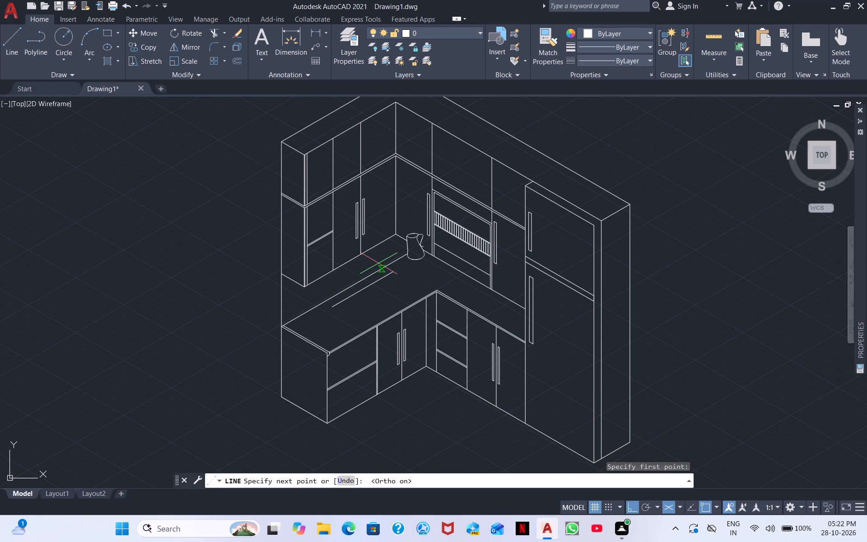
left_click(387, 270)
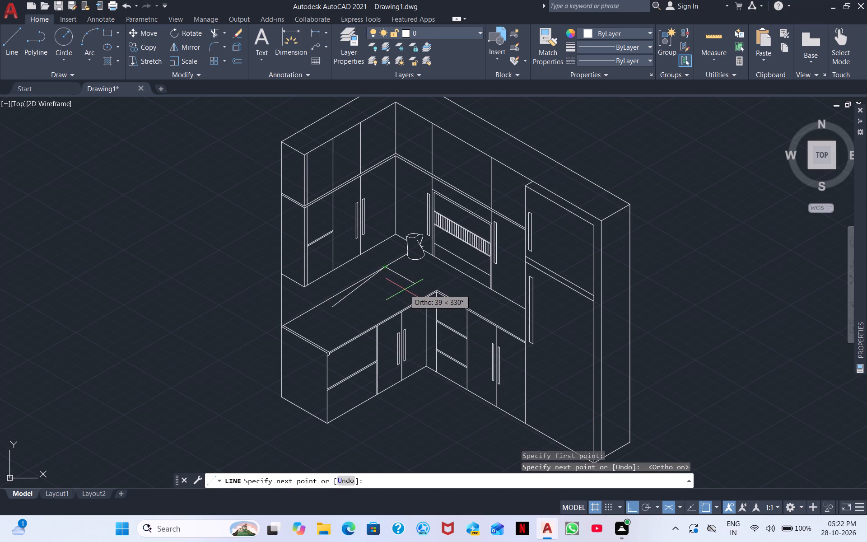
key("ctrl+z")
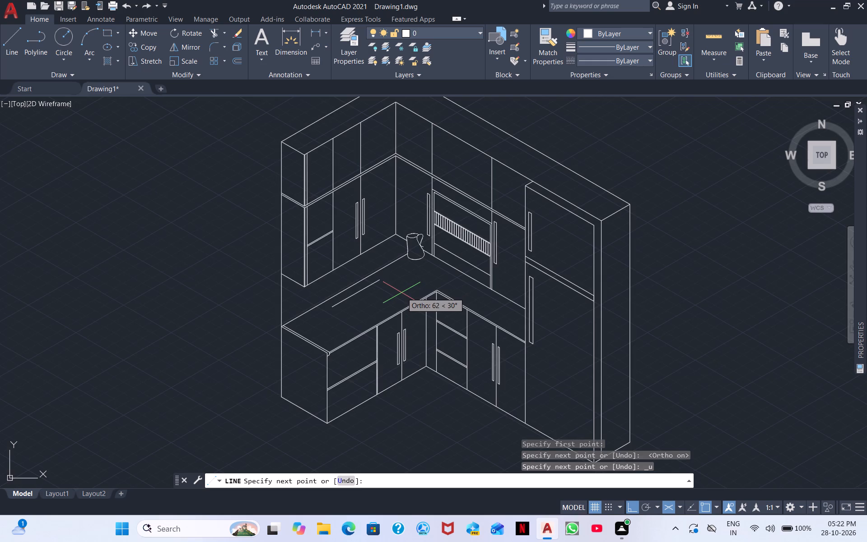
scroll(401, 293, "up", 2)
left_click(345, 266)
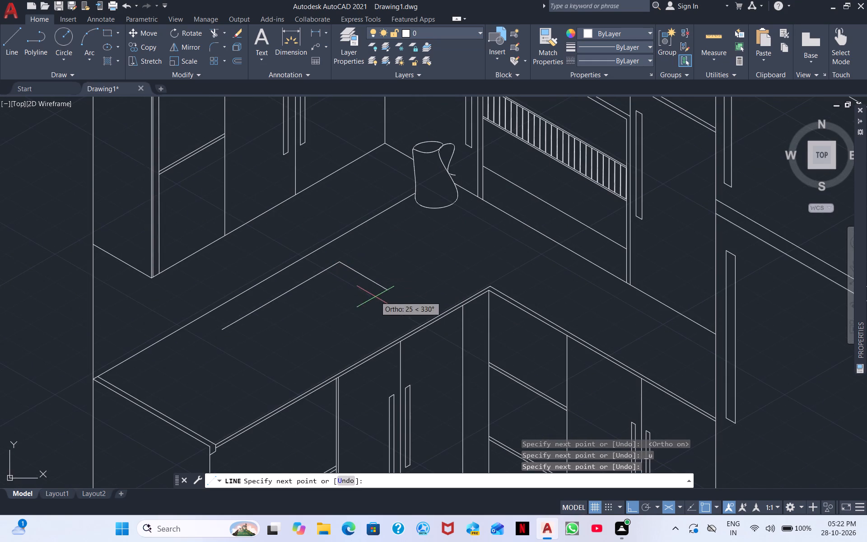
left_click(424, 313)
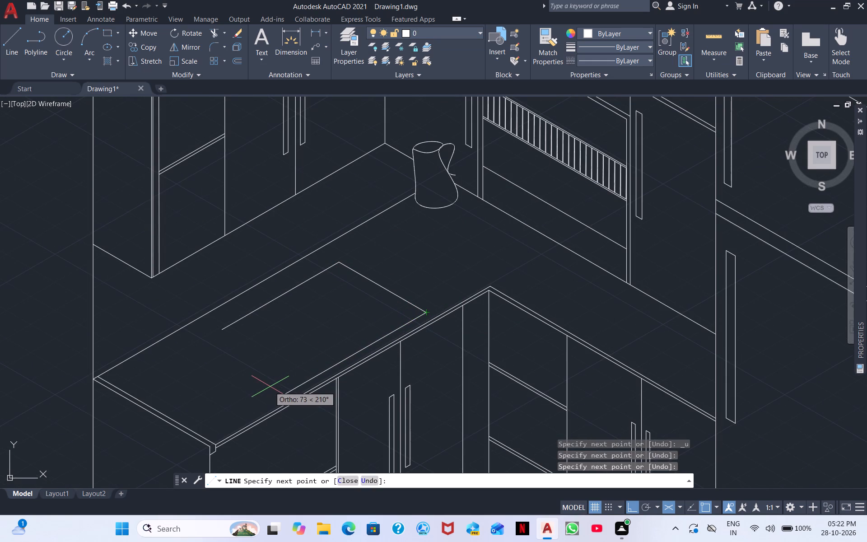
left_click(283, 385)
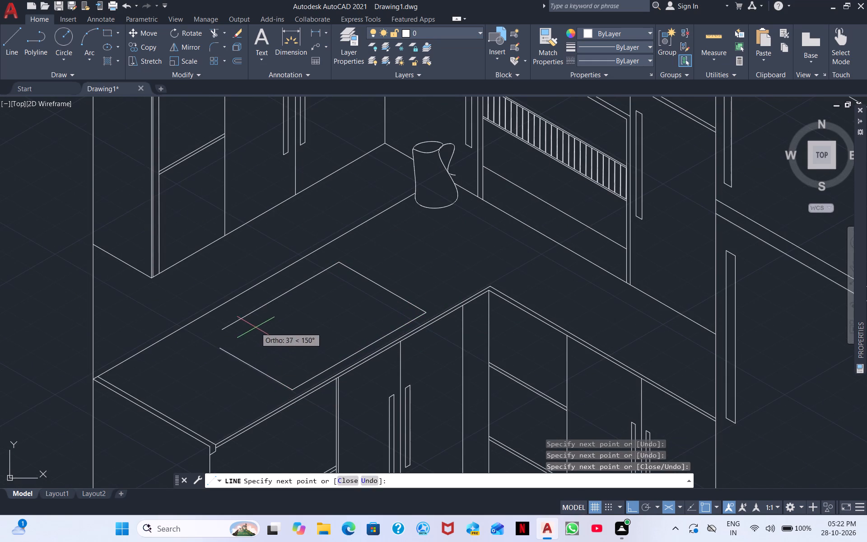
key("Escape")
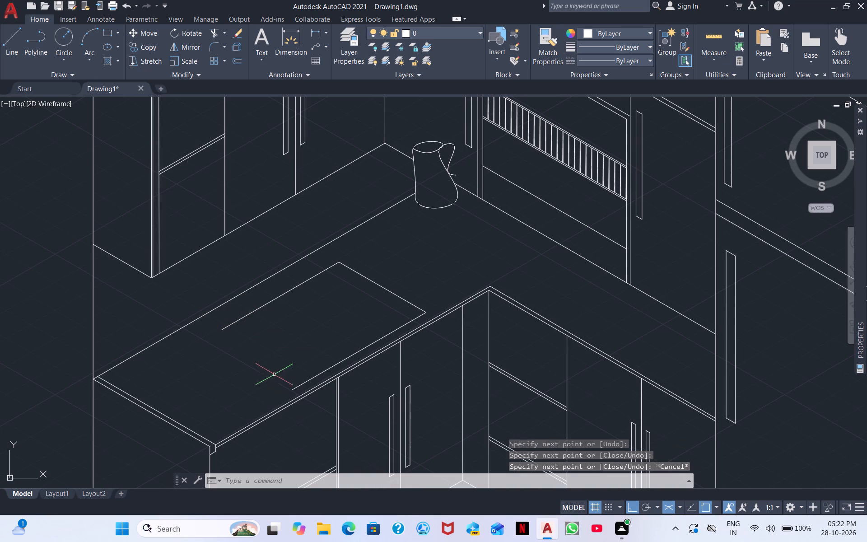
Draw the hob outline's fourth side from the open end of its back edge, running past the front edge.
right_click(245, 330)
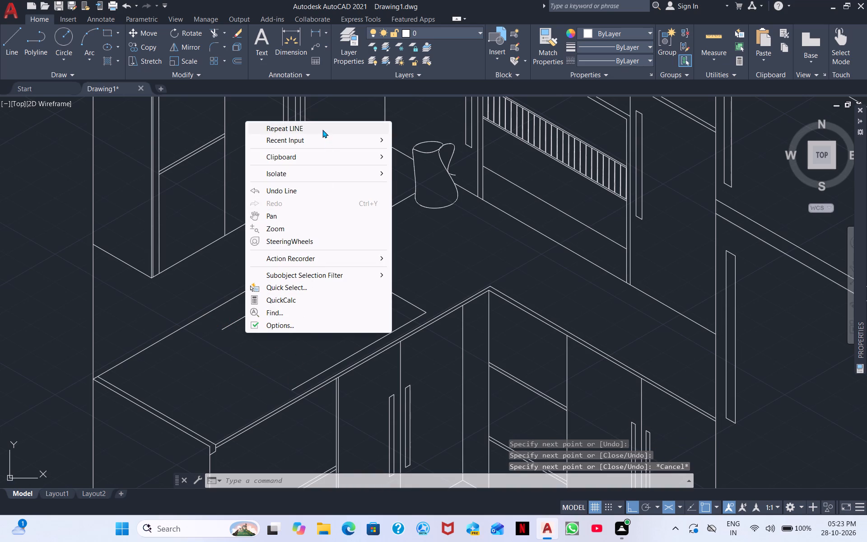
left_click(322, 130)
left_click(223, 327)
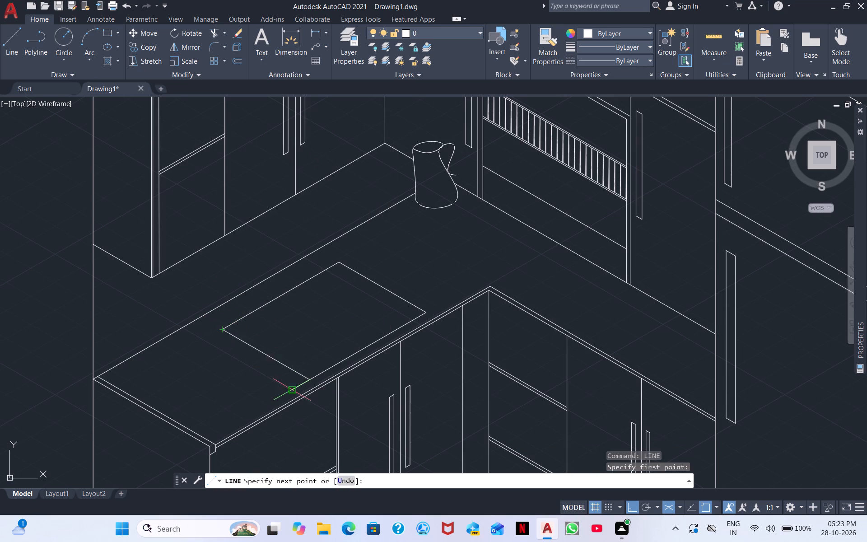
scroll(314, 374, "up", 4)
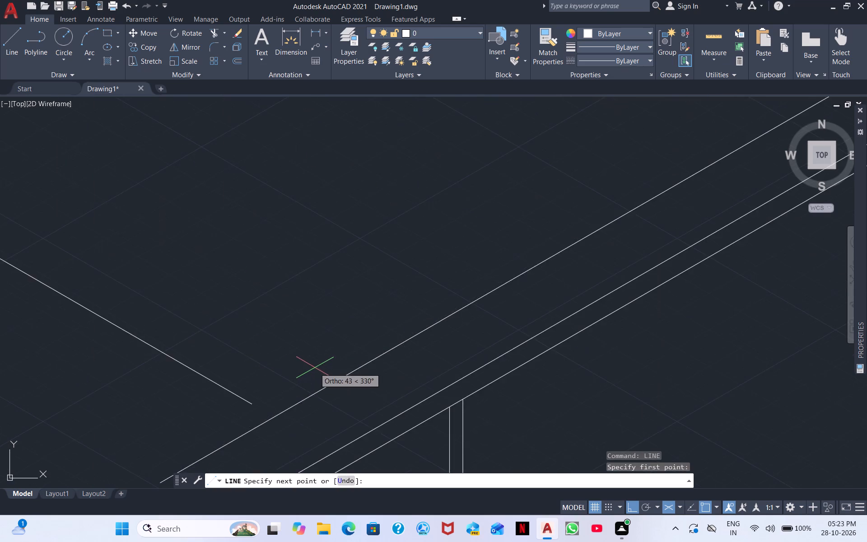
scroll(311, 367, "down", 3)
middle_click_drag(302, 372, 268, 259)
left_click(281, 298)
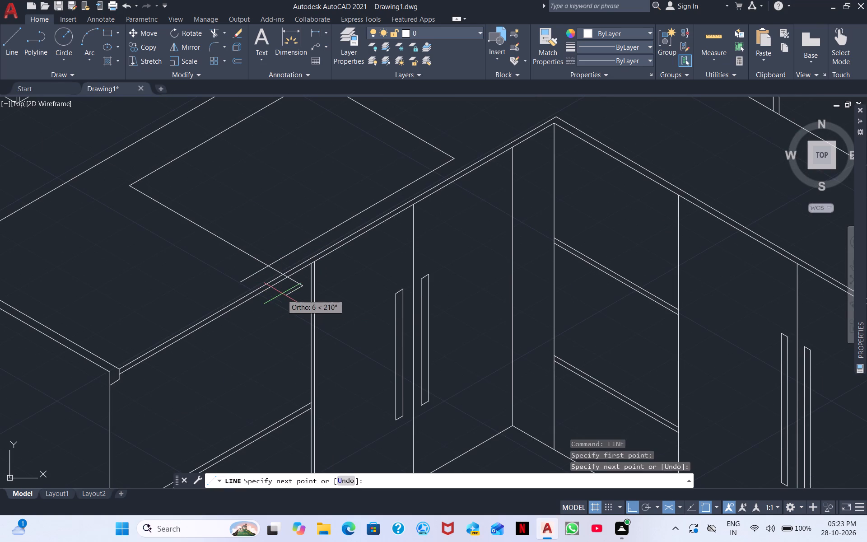
key("Escape")
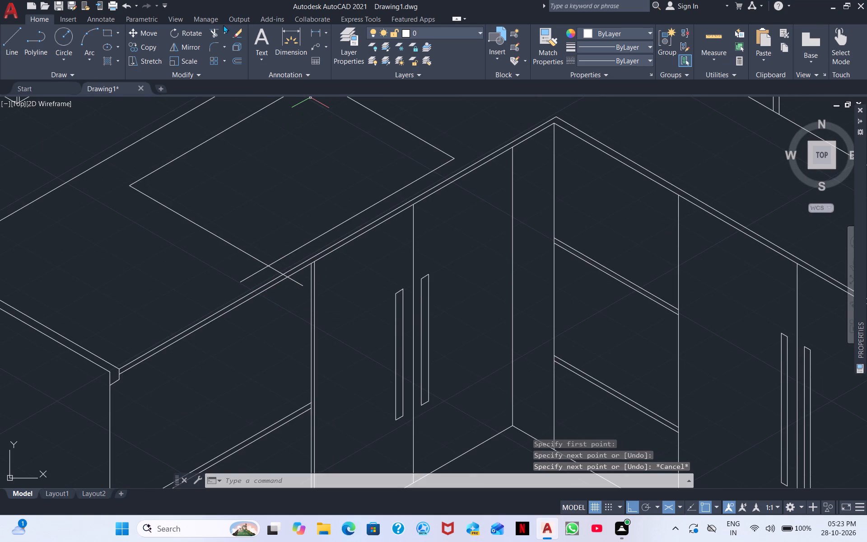
Trim the overrunning line ends at the hob outline's front corner, including the pieces crossing the countertop edge.
left_click(215, 30)
scroll(255, 245, "up", 3)
middle_click_drag(271, 289, 257, 193)
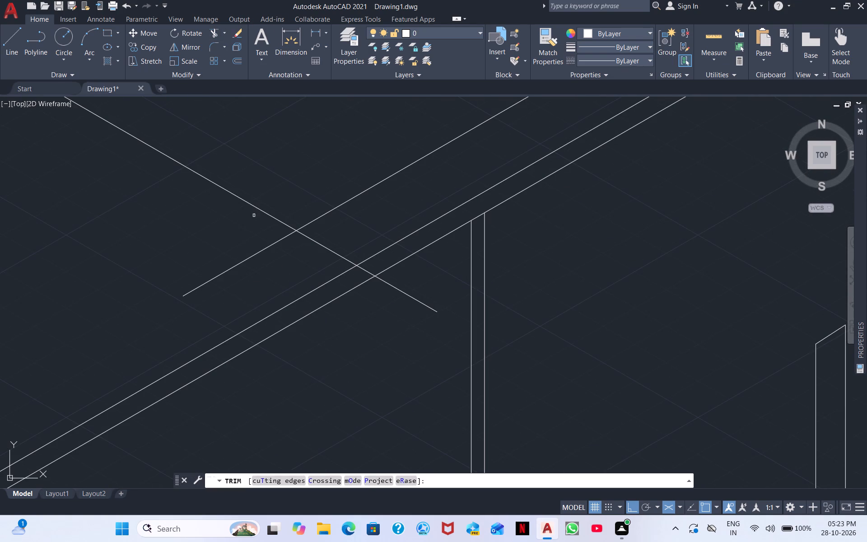
left_click_drag(240, 226, 339, 241)
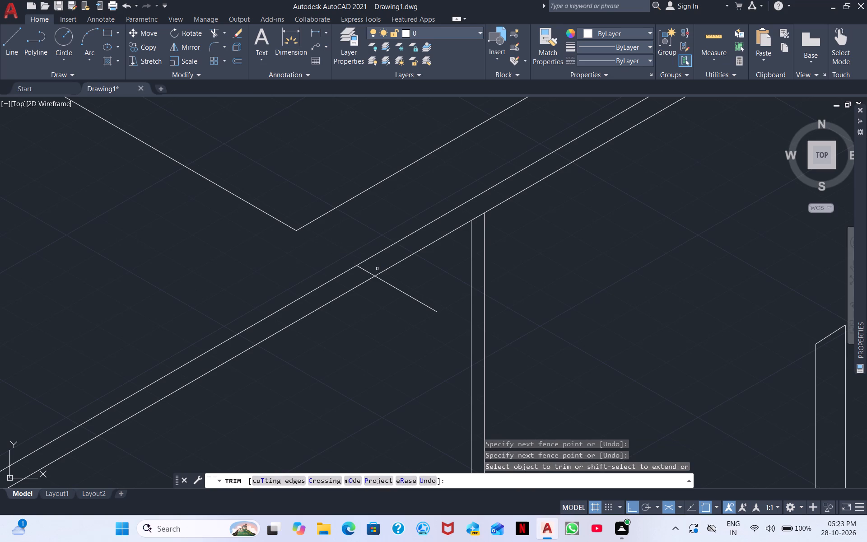
left_click_drag(377, 269, 361, 280)
left_click_drag(387, 284, 386, 294)
scroll(373, 290, "down", 2)
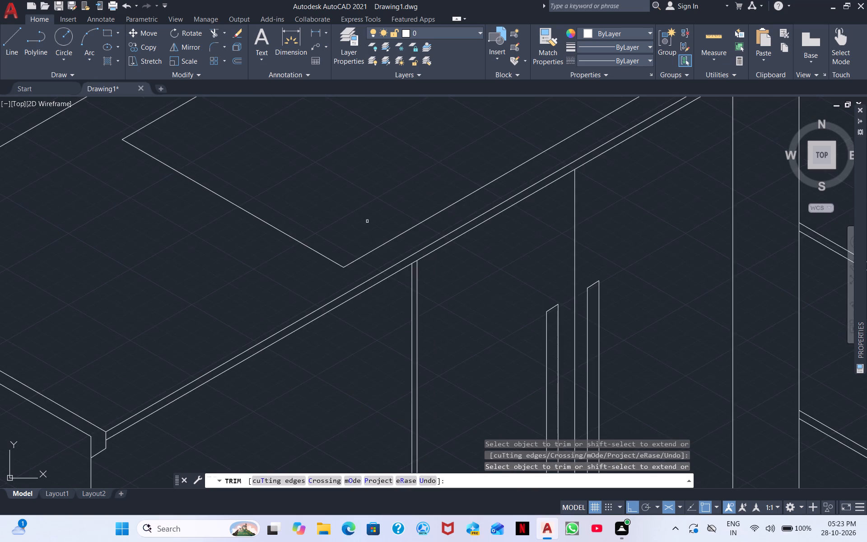
scroll(365, 216, "down", 2)
middle_click_drag(382, 168, 136, 258)
right_click(165, 242)
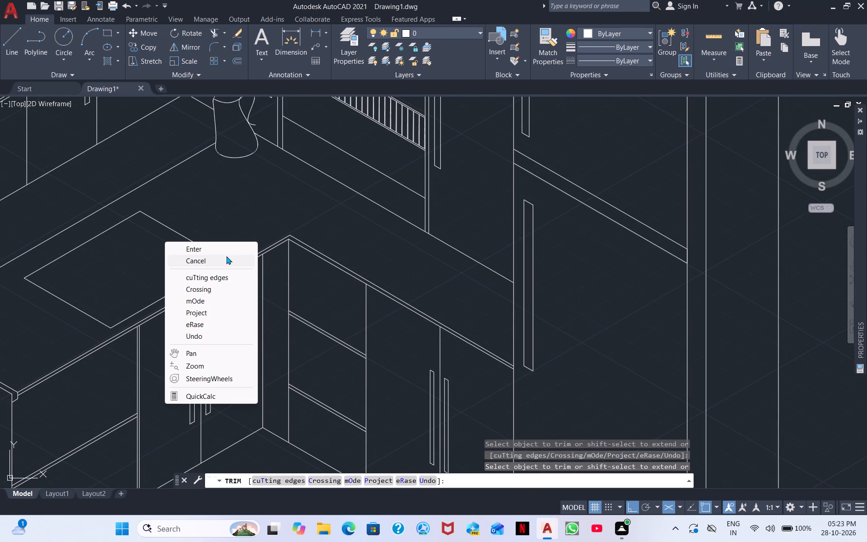
left_click(222, 243)
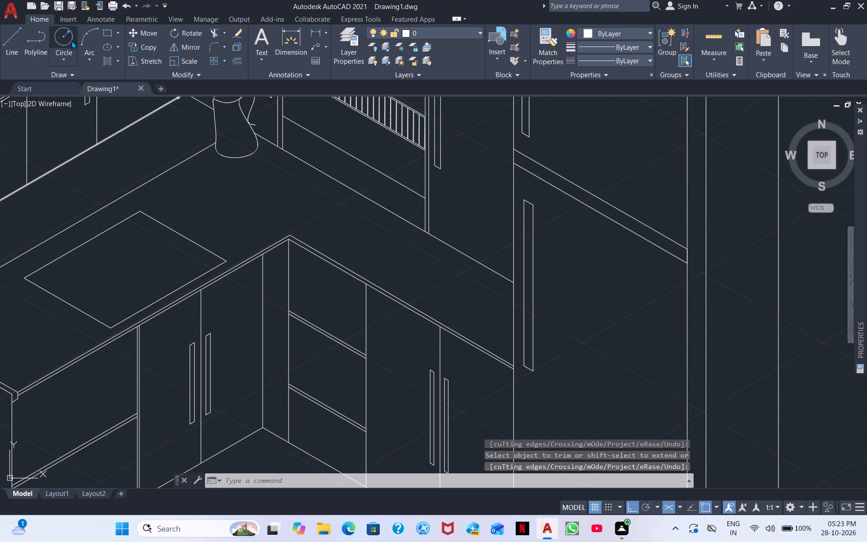
Draw a burner ellipse near the hob's outer back corner, with a half-axis of about 9 units along the 30° direction.
left_click(110, 47)
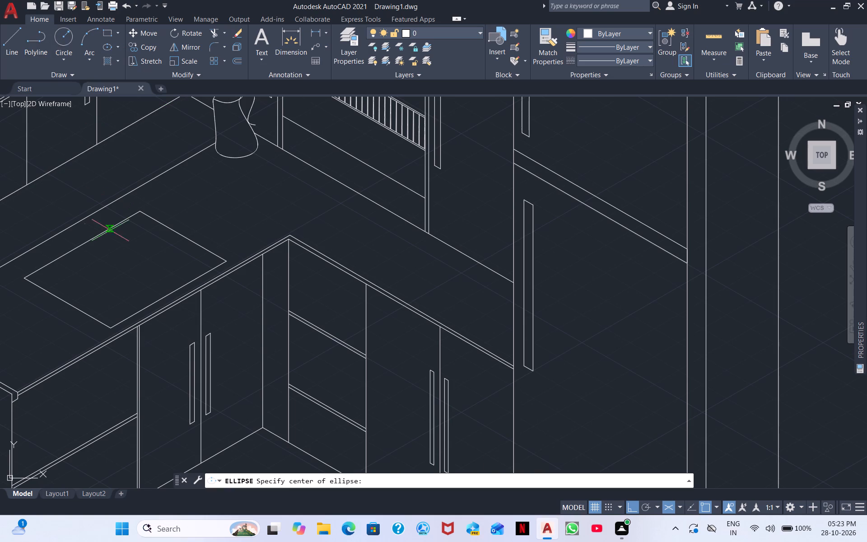
left_click(70, 274)
left_click(95, 268)
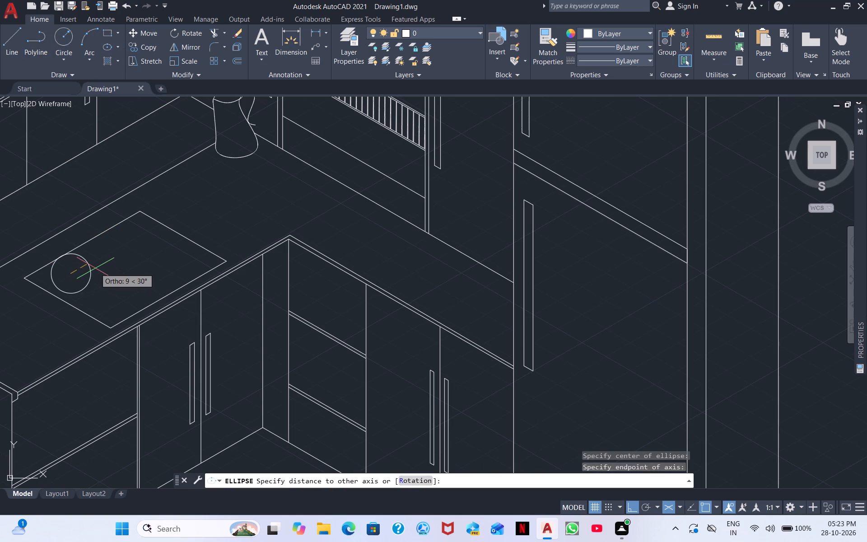
left_click(57, 272)
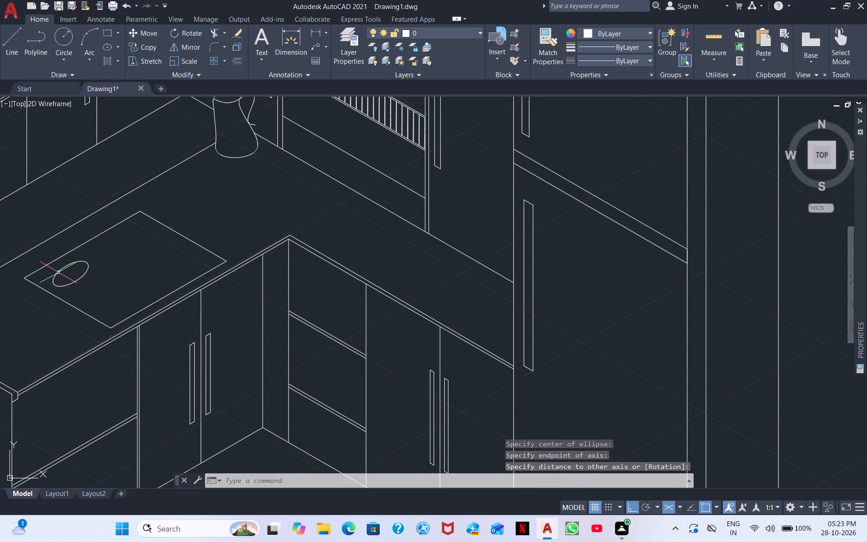
Copy the burner ellipse twice: along the hob's back edge at 30° and toward its front edge at 330°.
left_click(94, 272)
left_click(82, 266)
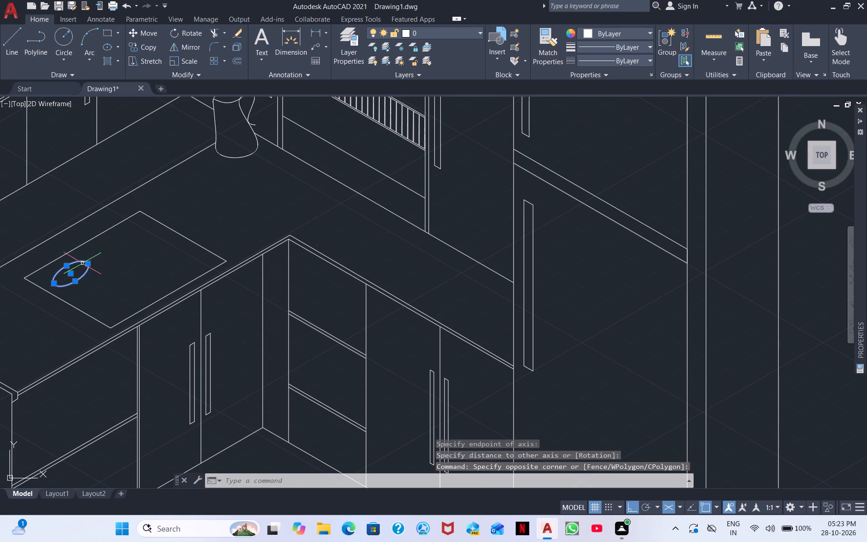
right_click(90, 262)
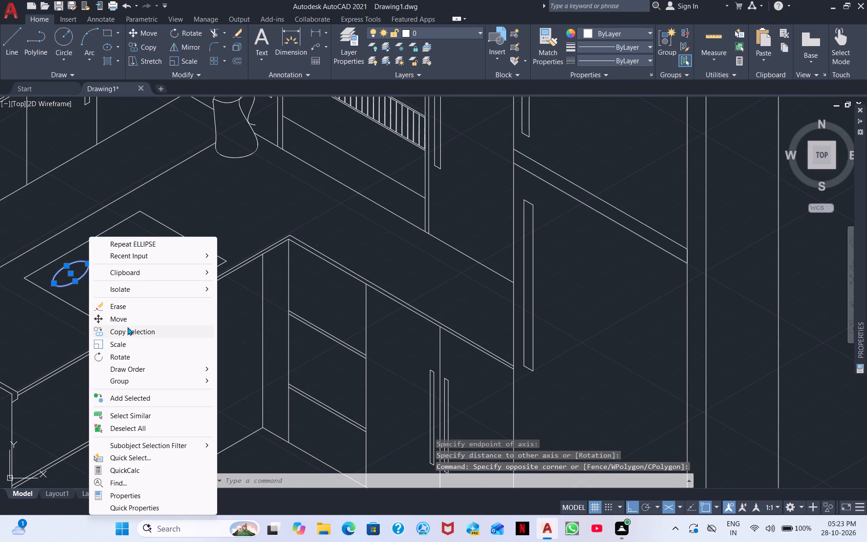
left_click(124, 331)
left_click_drag(75, 277, 79, 271)
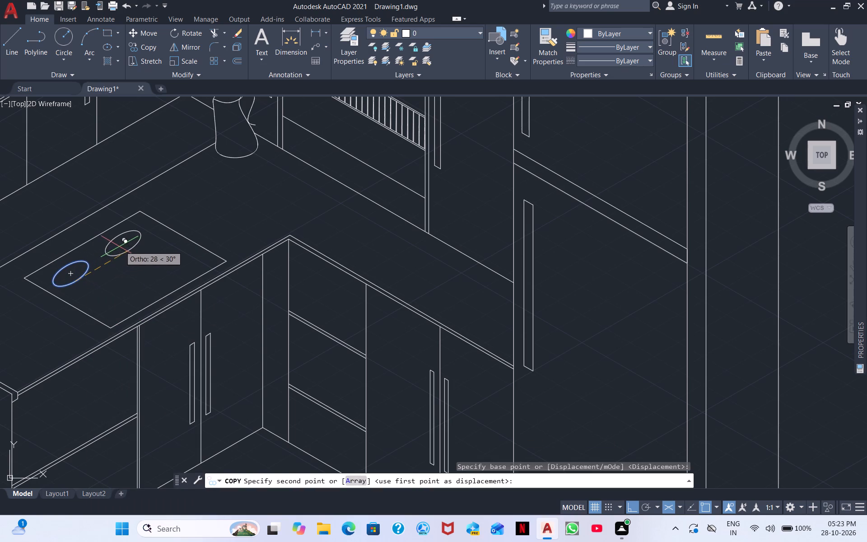
left_click(123, 244)
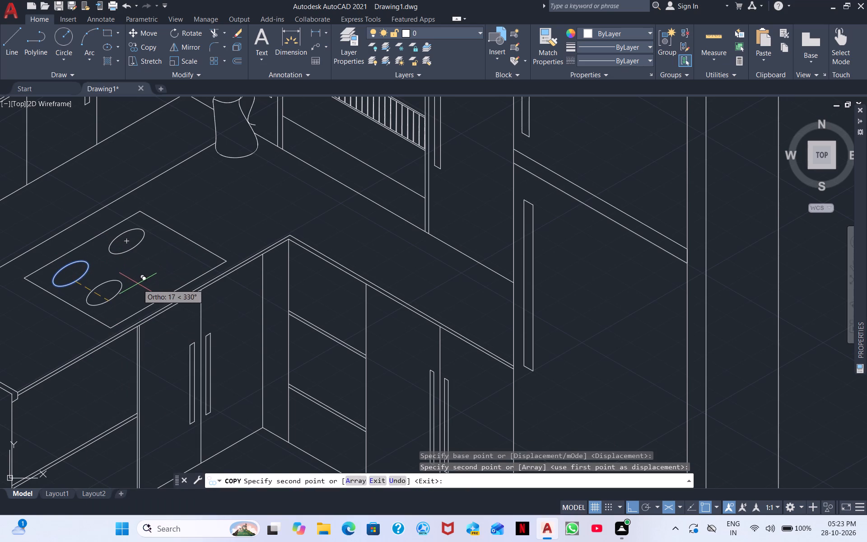
left_click(126, 304)
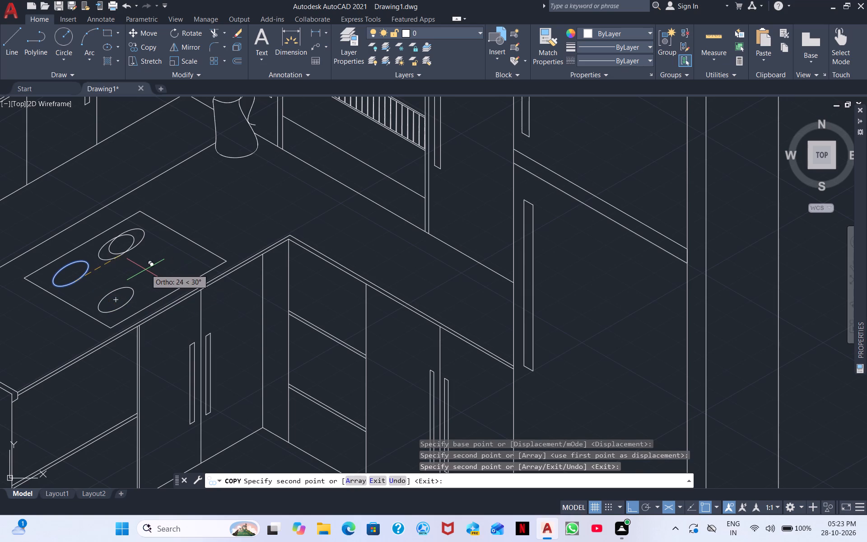
key("Escape")
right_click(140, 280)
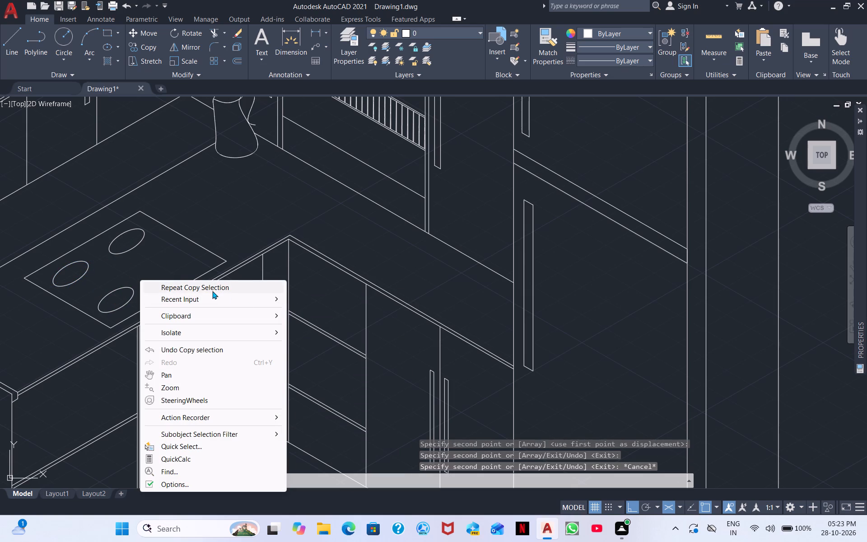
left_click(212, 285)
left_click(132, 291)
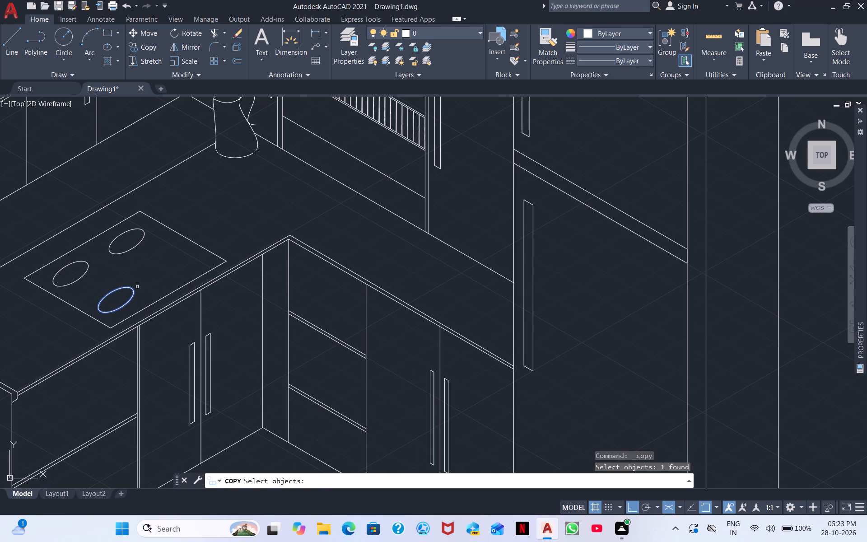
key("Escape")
Copy the hob's front burner ellipse about 25 units along the 30° direction to make the fourth burner.
left_click(138, 301)
left_click_drag(121, 294, 126, 294)
right_click(159, 275)
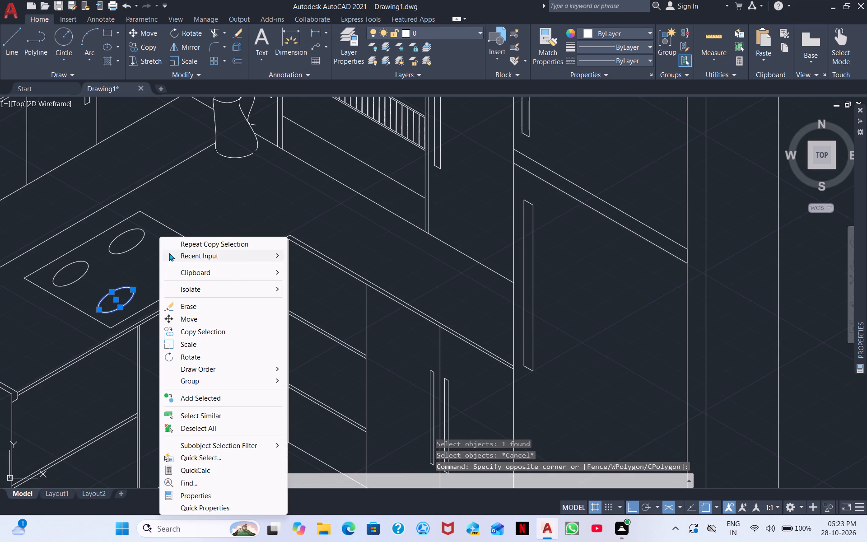
left_click(212, 332)
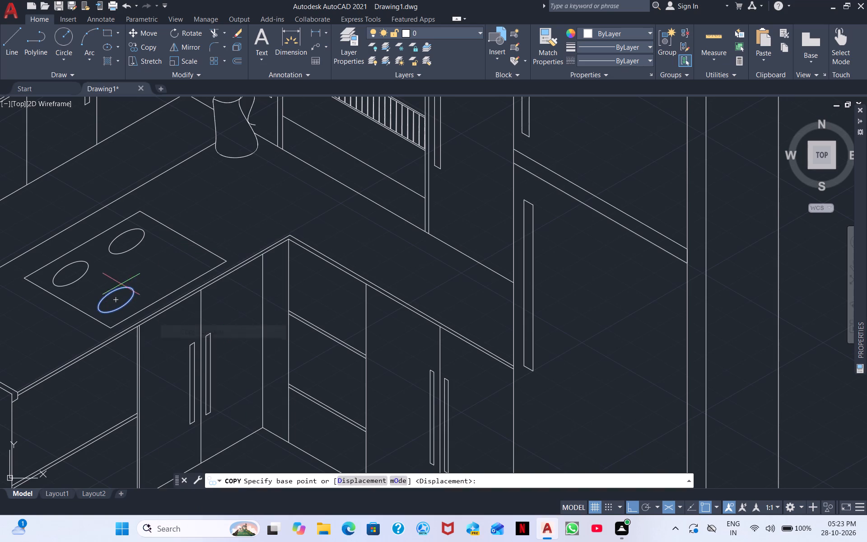
left_click(111, 301)
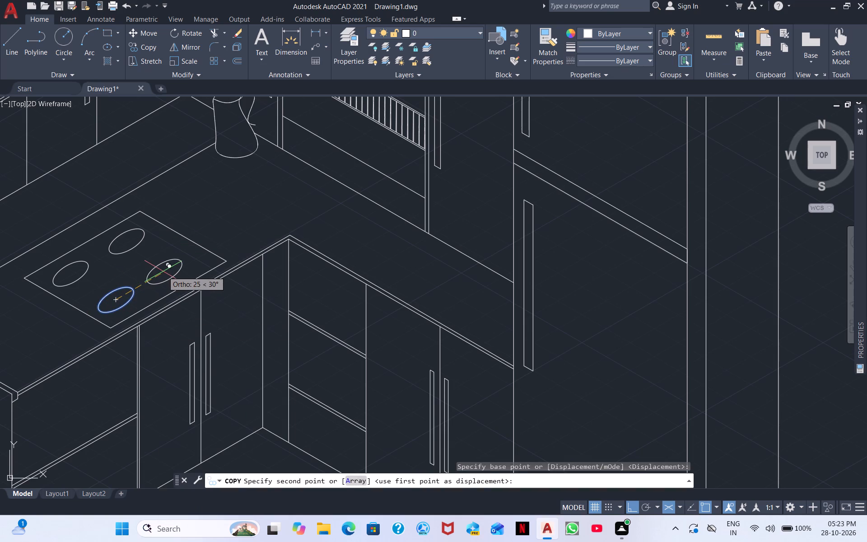
left_click(163, 271)
key("Escape")
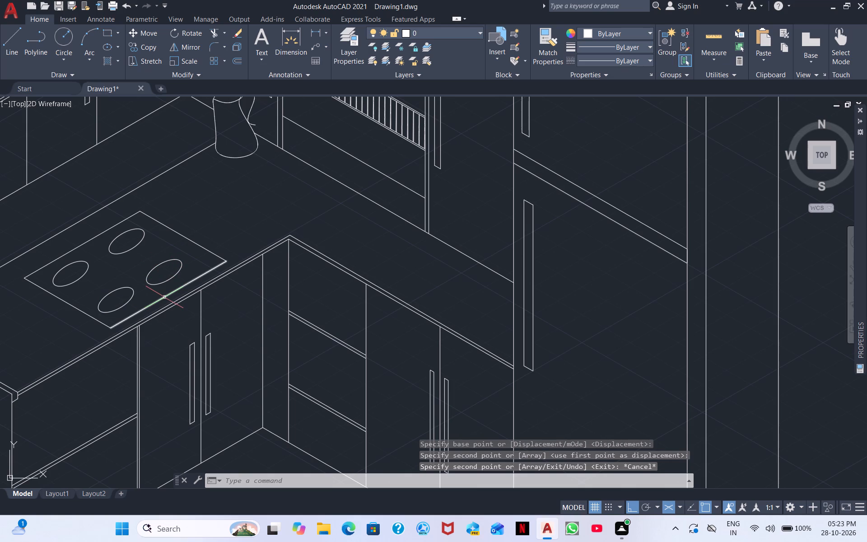
Examine the whole isometric kitchen drawing, including the countertop items, and the slatted unit and handles among the upper cabinets.
scroll(145, 284, "down", 1)
scroll(195, 257, "down", 1)
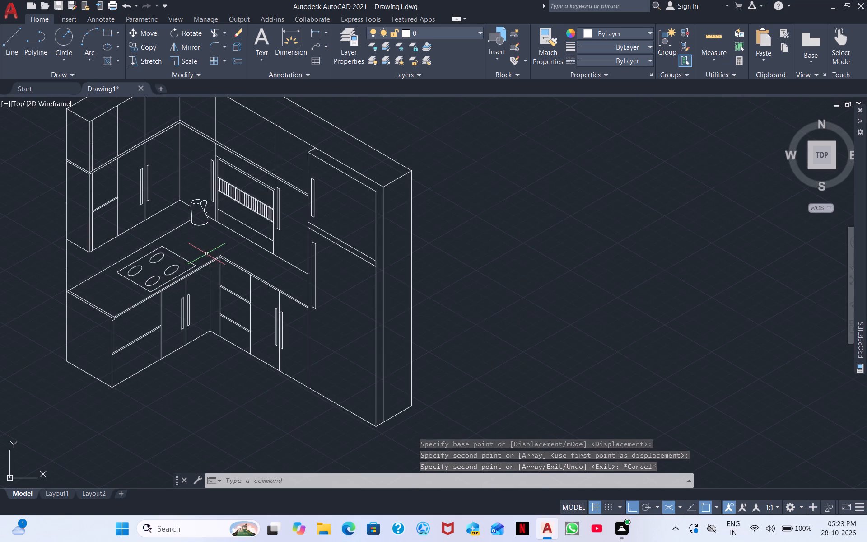
scroll(206, 254, "down", 1)
scroll(202, 251, "up", 3)
scroll(202, 251, "down", 2)
middle_click_drag(268, 311, 245, 300)
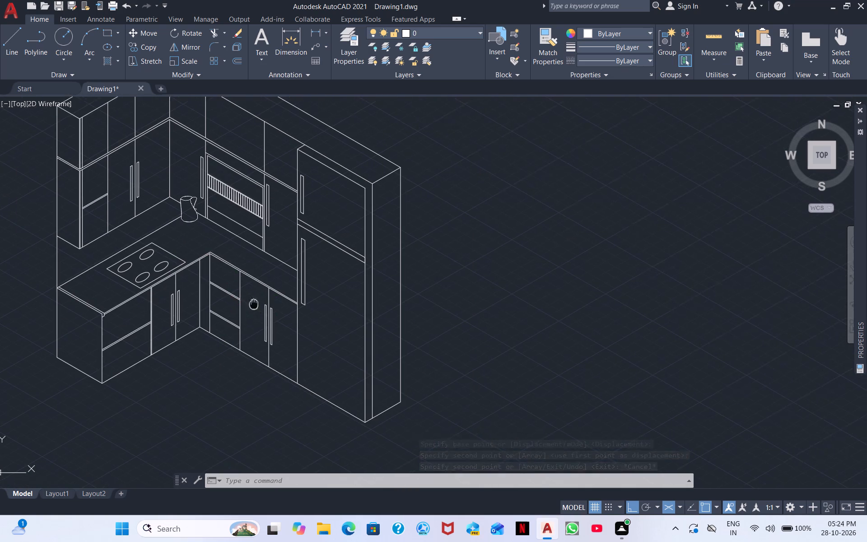
middle_click_drag(245, 300, 207, 277)
scroll(348, 278, "up", 3)
scroll(272, 285, "down", 3)
middle_click_drag(332, 289, 558, 269)
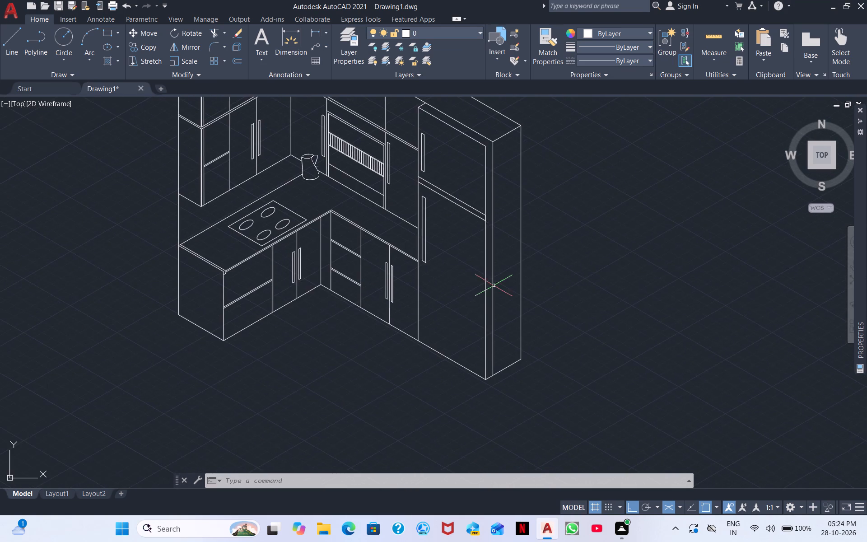
middle_click_drag(283, 288, 324, 408)
middle_click_drag(313, 354, 216, 332)
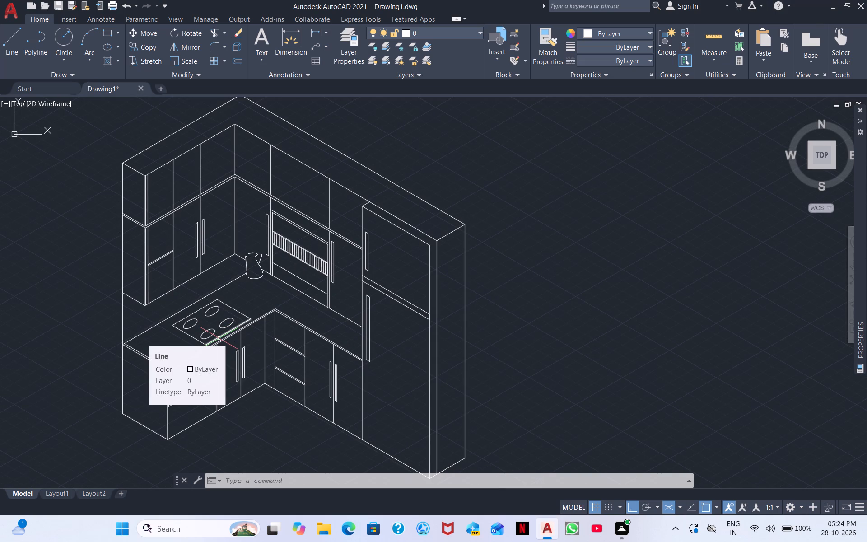
scroll(318, 407, "down", 2)
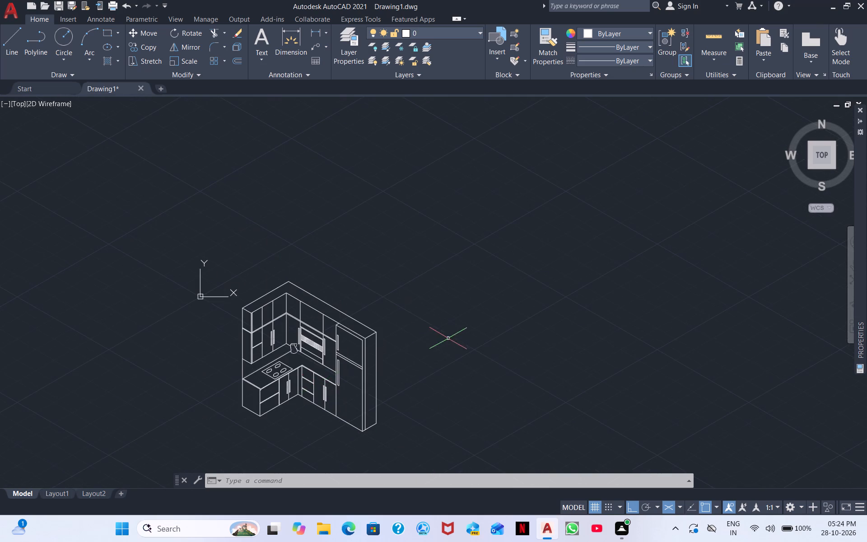
middle_click_drag(364, 342, 310, 252)
scroll(300, 262, "down", 1)
scroll(274, 266, "up", 3)
middle_click_drag(219, 278, 292, 302)
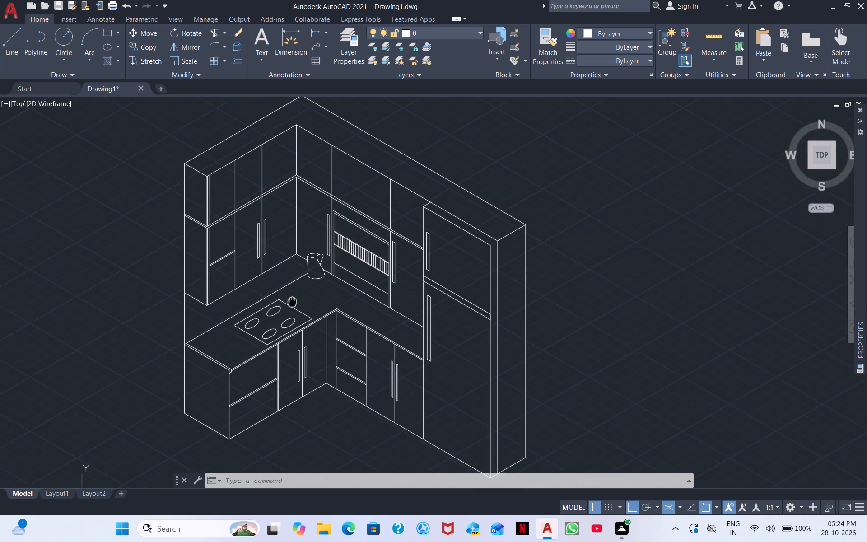
middle_click_drag(292, 302, 307, 302)
scroll(266, 231, "up", 2)
middle_click_drag(502, 231, 275, 260)
scroll(256, 262, "up", 1)
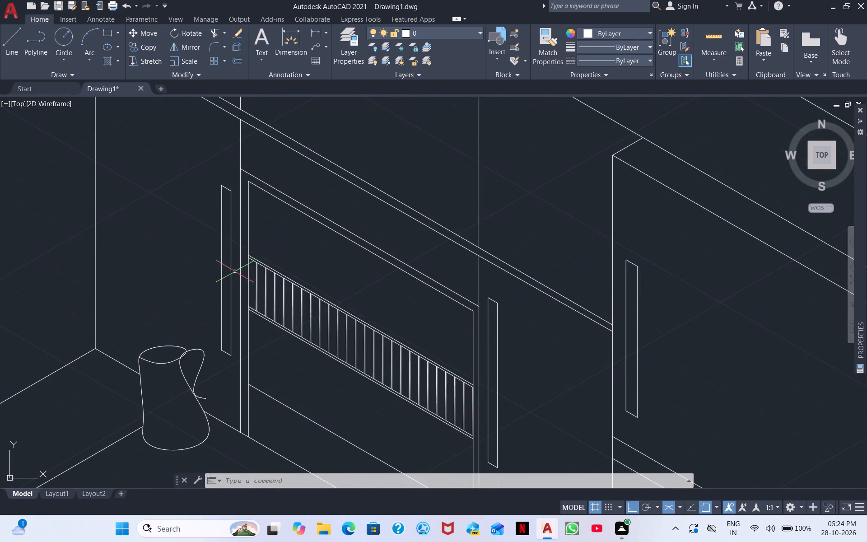
scroll(234, 273, "down", 1)
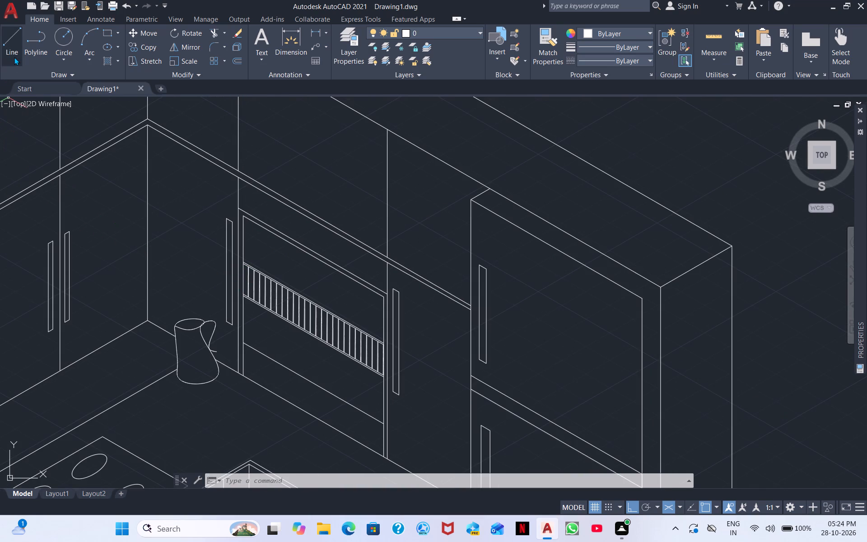
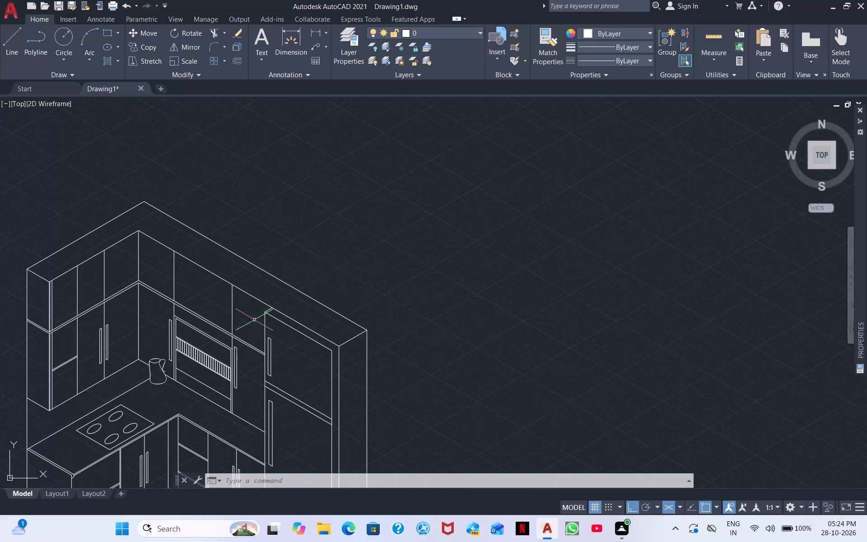
Examine the isometric kitchen for remaining details, from the tall unit and base cabinet handles to a close view of the hob burners.
middle_click_drag(284, 353, 349, 295)
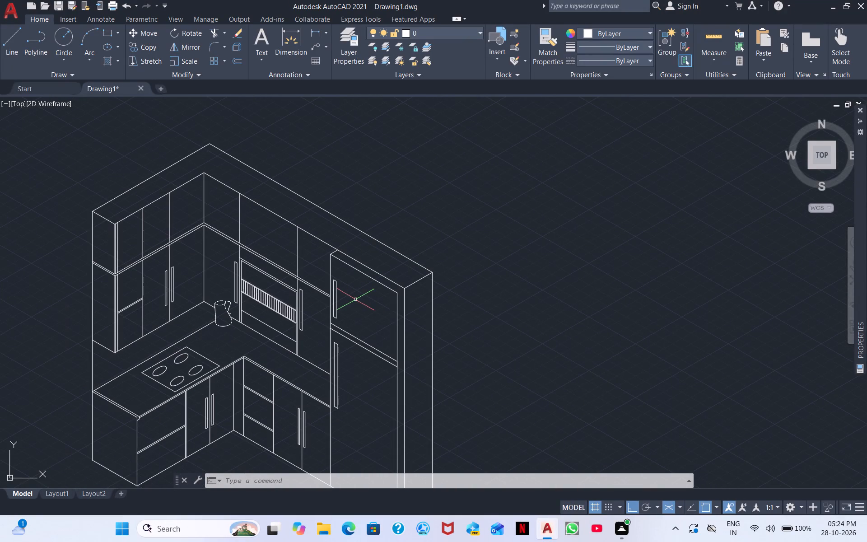
middle_click_drag(419, 298, 401, 226)
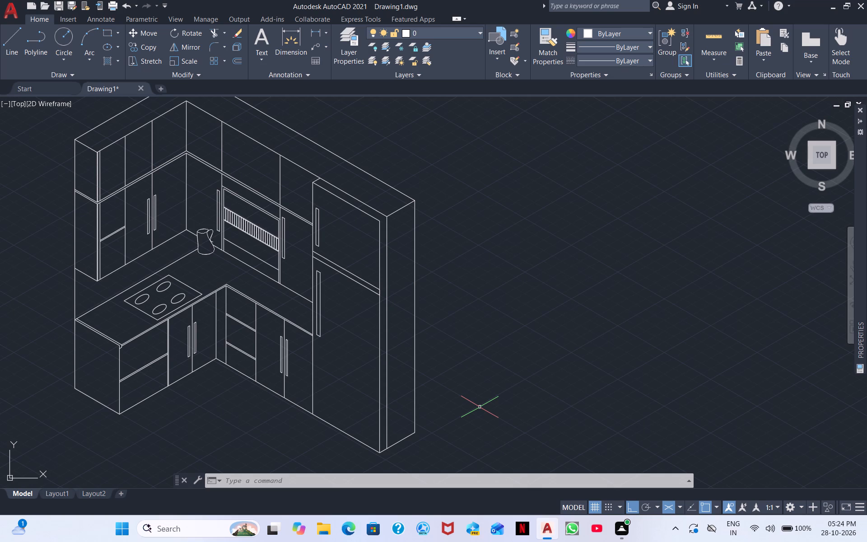
middle_click_drag(343, 297, 394, 283)
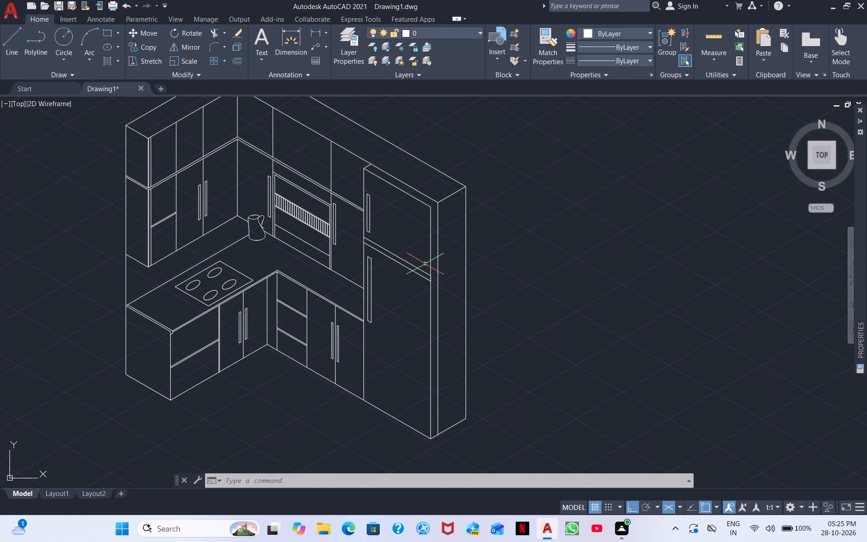
middle_click_drag(435, 254, 460, 218)
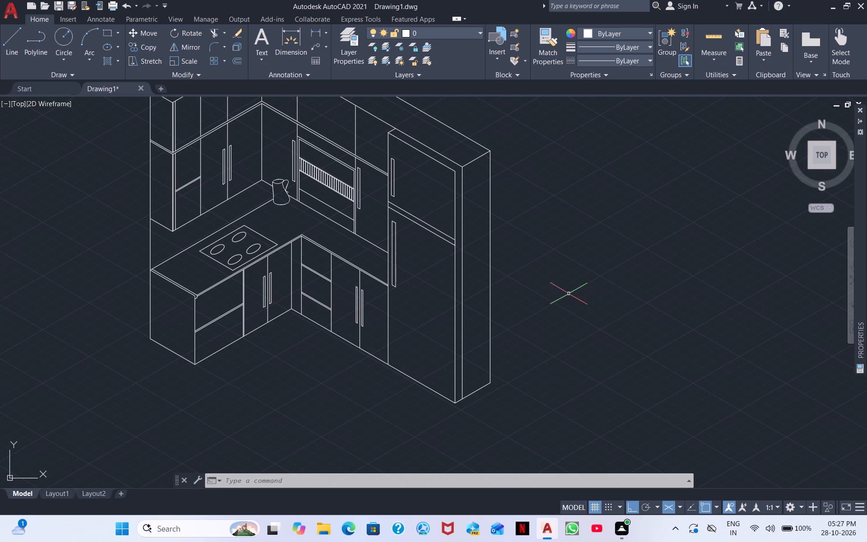
middle_click_drag(446, 293, 569, 327)
scroll(430, 317, "up", 1)
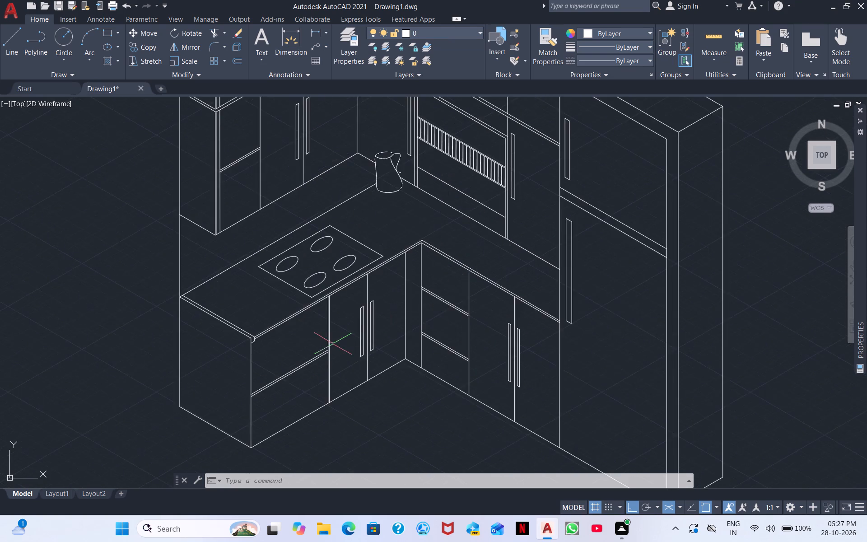
scroll(332, 344, "up", 2)
middle_click_drag(395, 327, 301, 328)
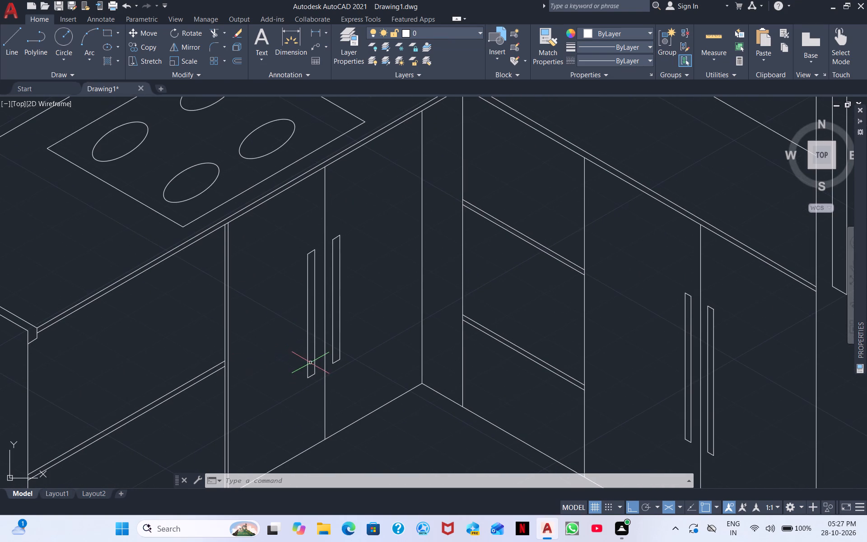
middle_click_drag(311, 361, 323, 326)
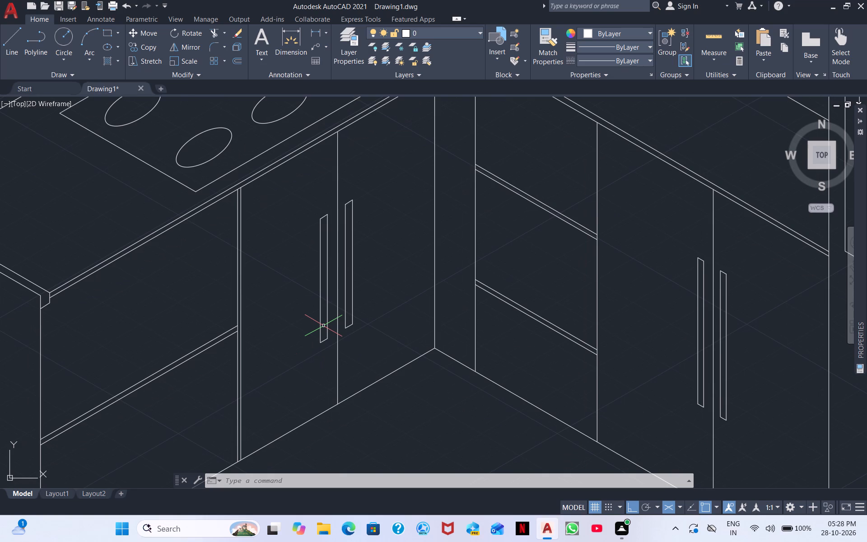
scroll(323, 326, "up", 1)
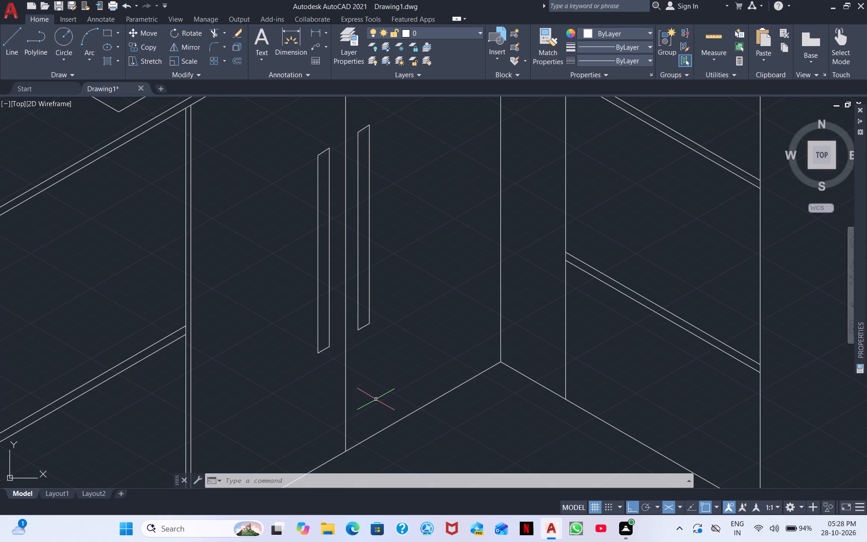
middle_click(462, 380)
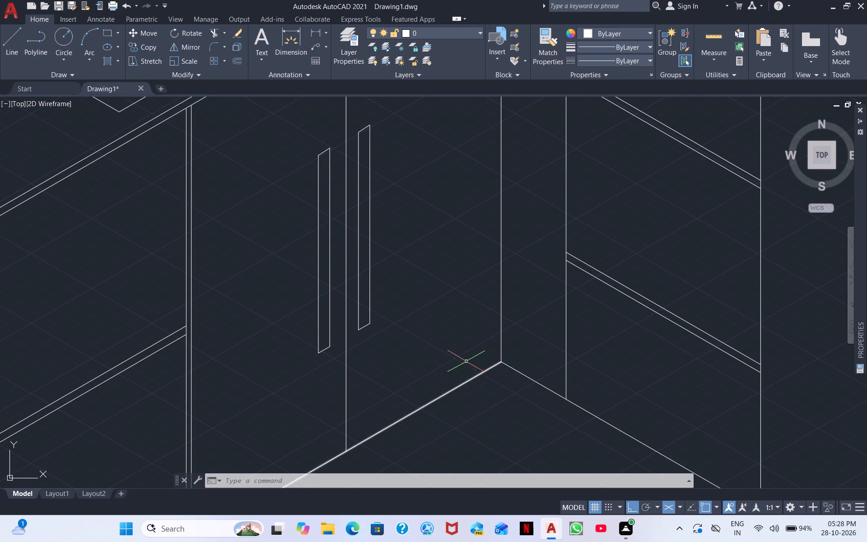
middle_click_drag(421, 339, 534, 509)
middle_click_drag(392, 337, 437, 448)
scroll(219, 217, "up", 1)
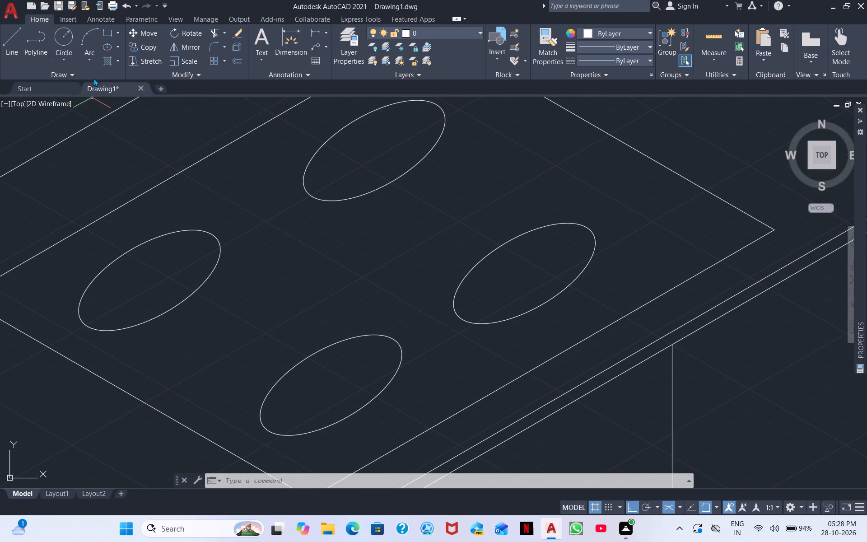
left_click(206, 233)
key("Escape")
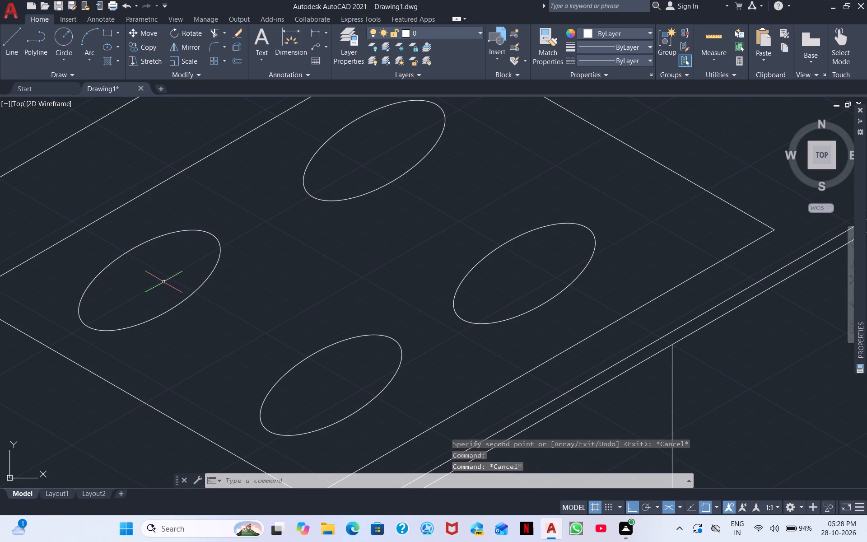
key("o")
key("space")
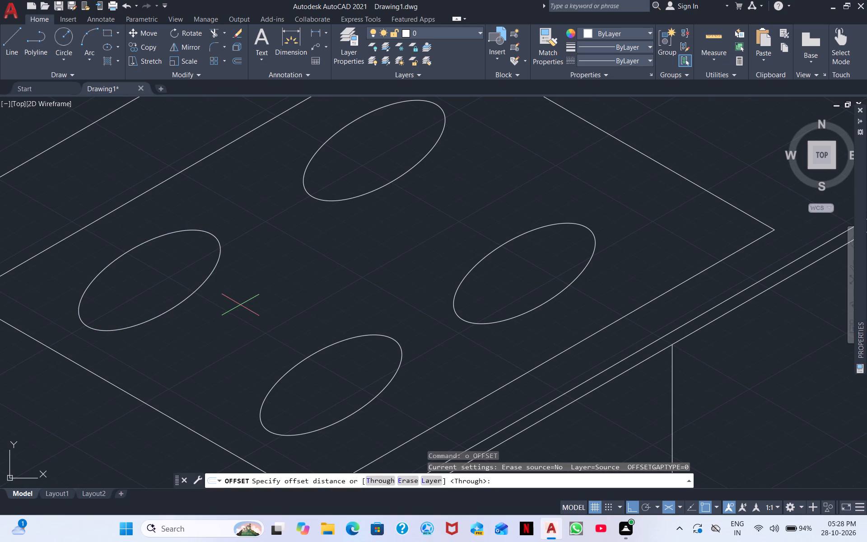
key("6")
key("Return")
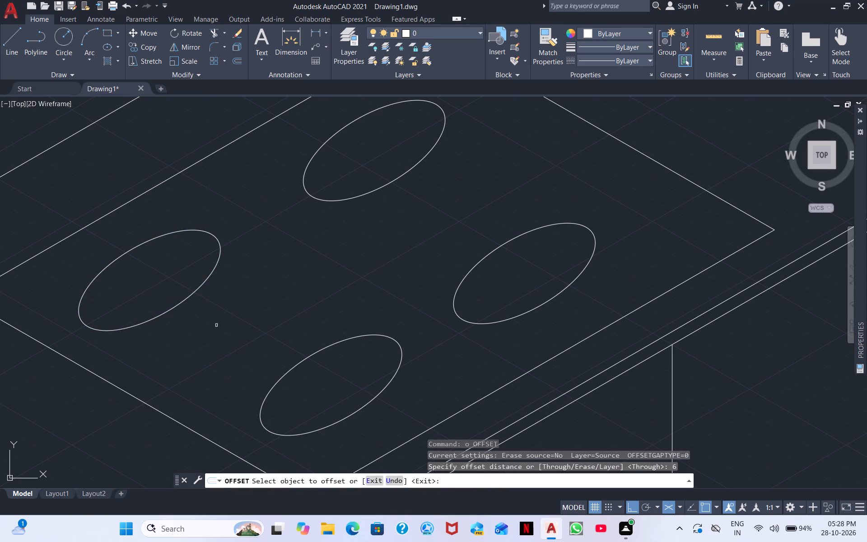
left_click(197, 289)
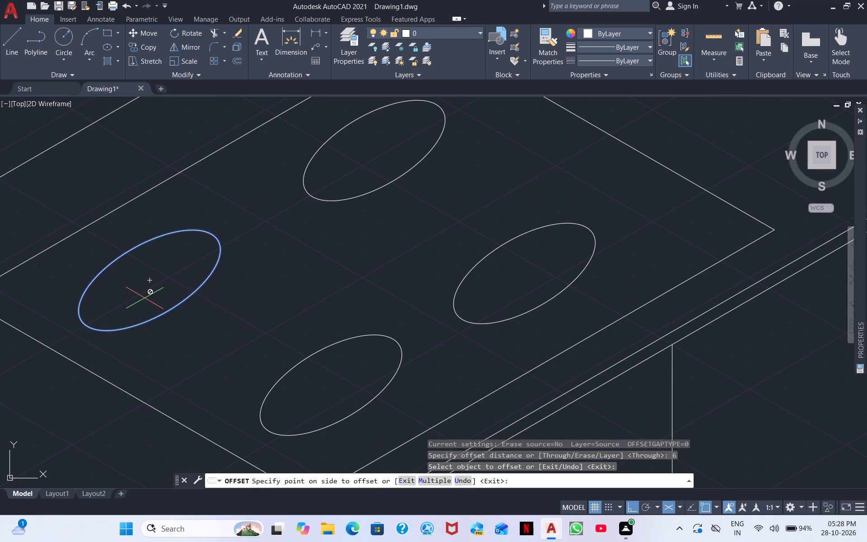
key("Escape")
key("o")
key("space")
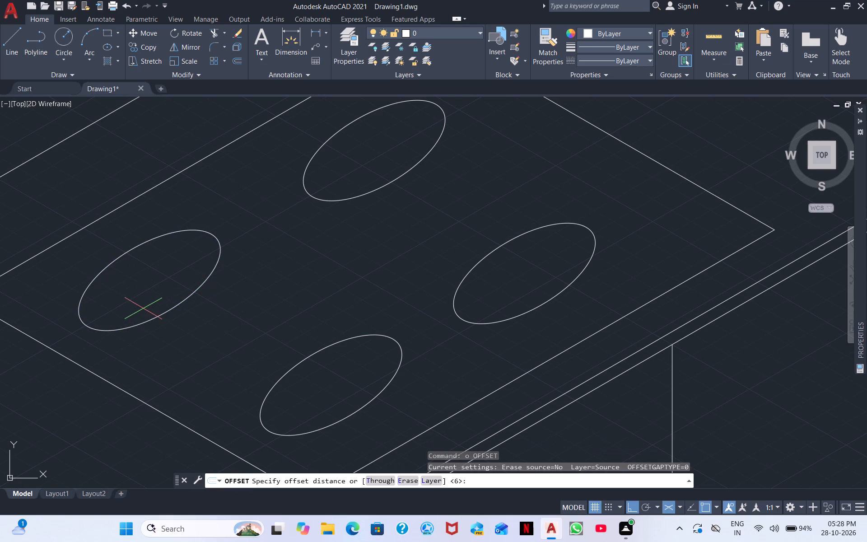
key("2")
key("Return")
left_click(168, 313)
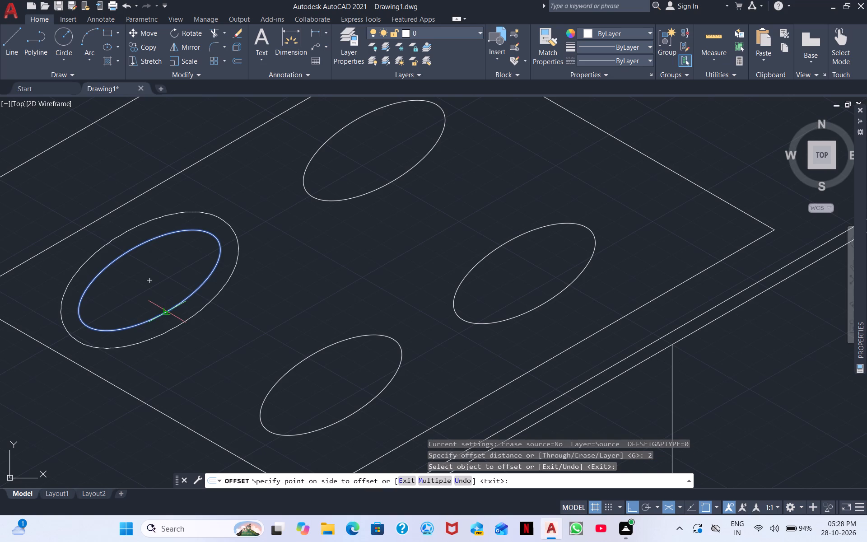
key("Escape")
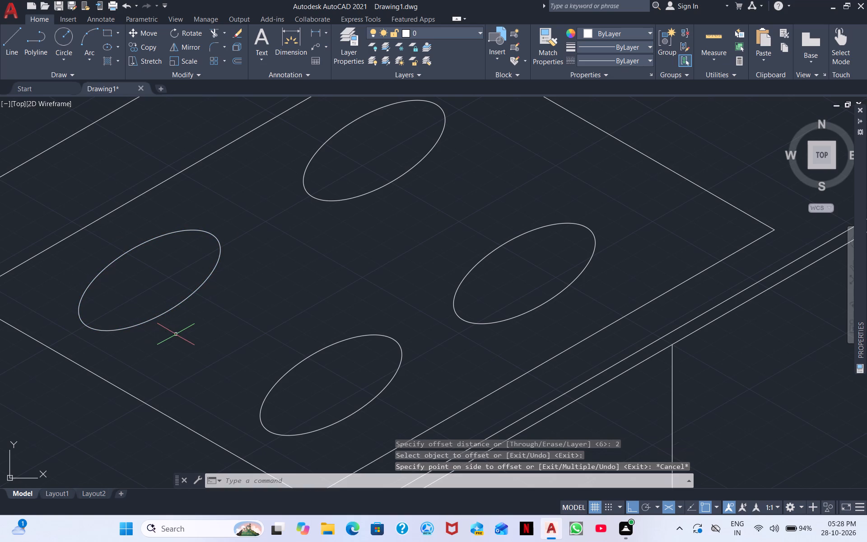
Offset each of the hob's four burner ellipses inward by 1 unit to form double burner rings.
type("o")
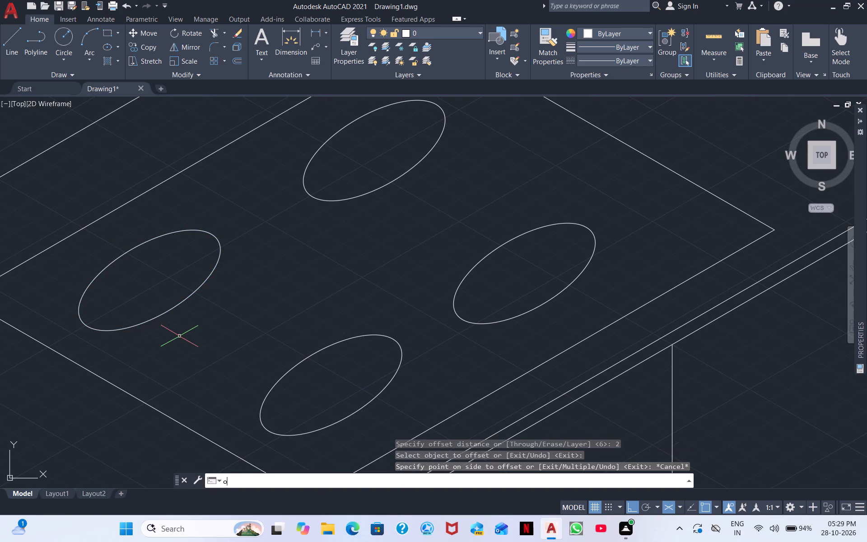
key("space")
key("1")
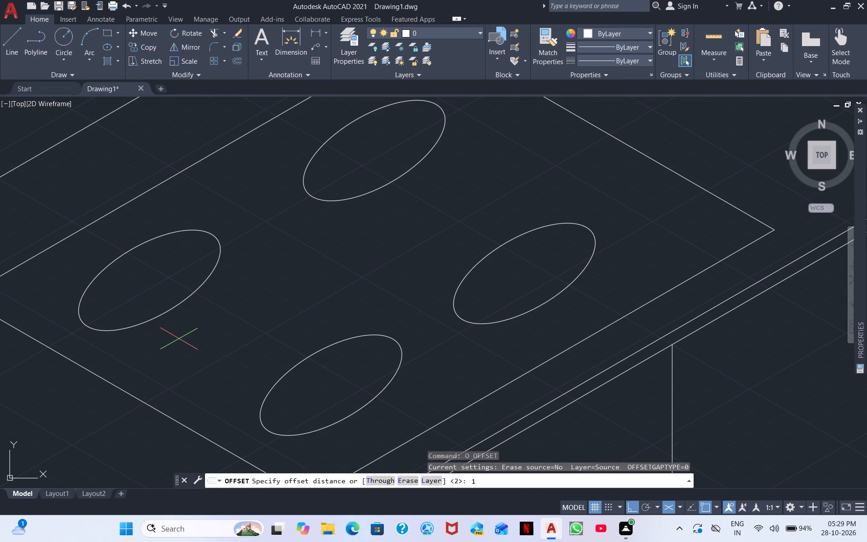
key("Return")
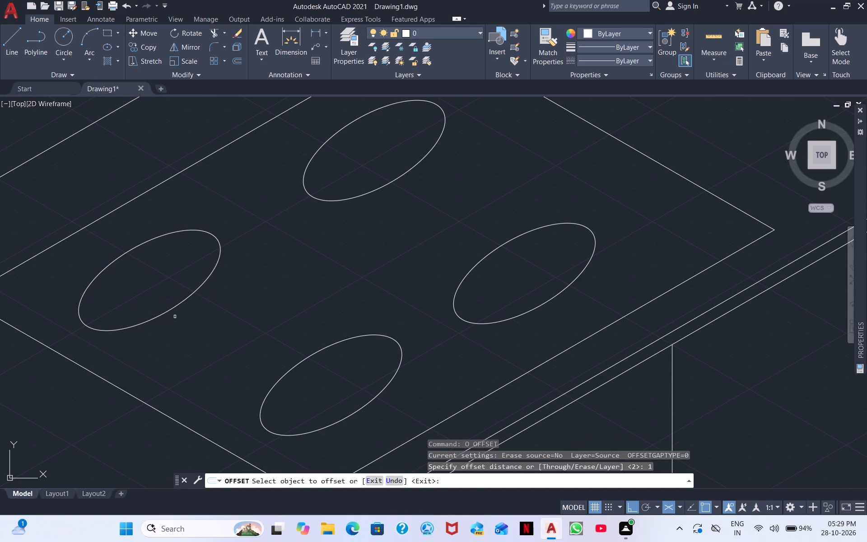
left_click(165, 310)
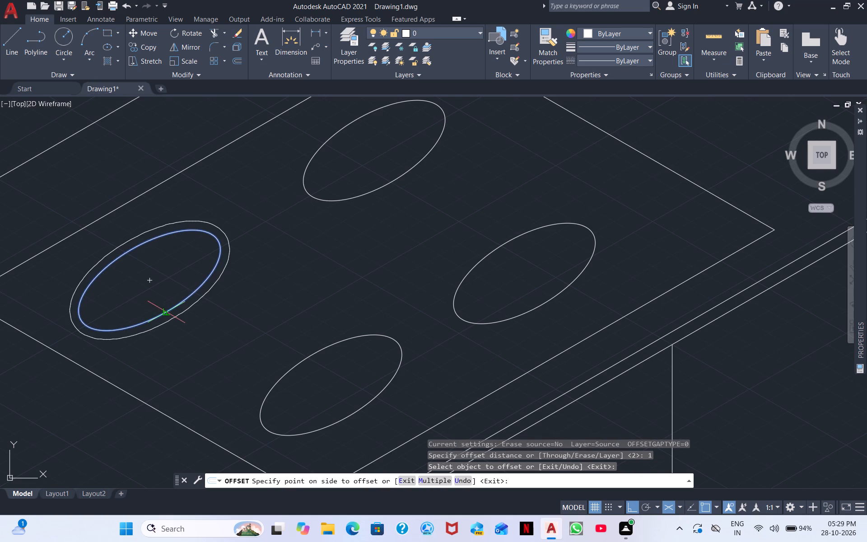
left_click(146, 301)
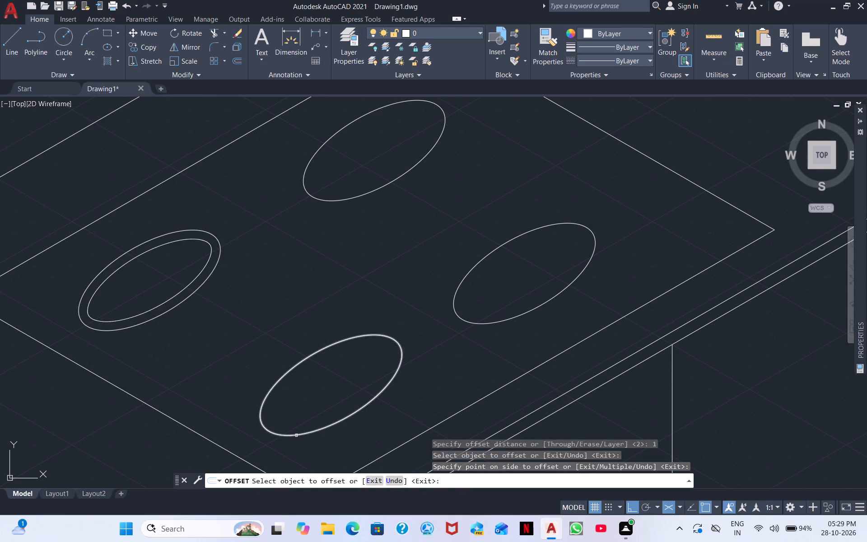
left_click_drag(297, 435, 298, 430)
left_click(301, 415)
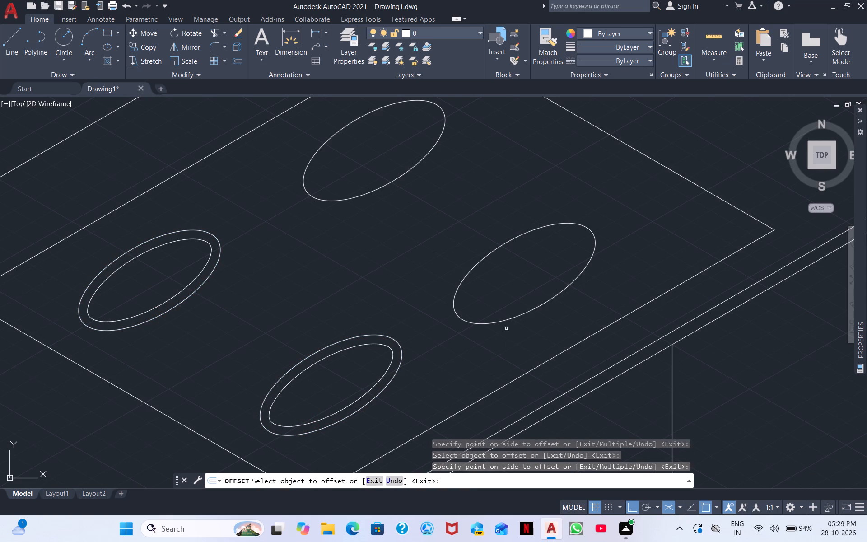
left_click(505, 322)
left_click(502, 307)
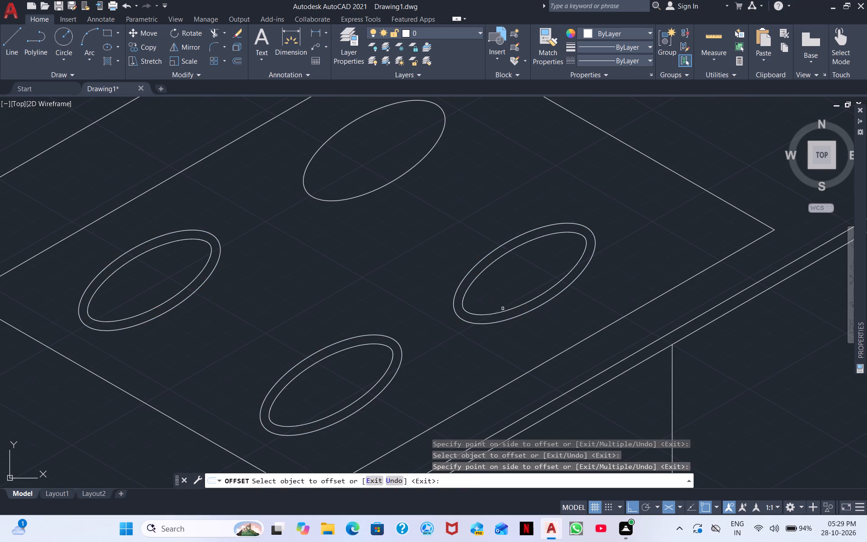
left_click(371, 188)
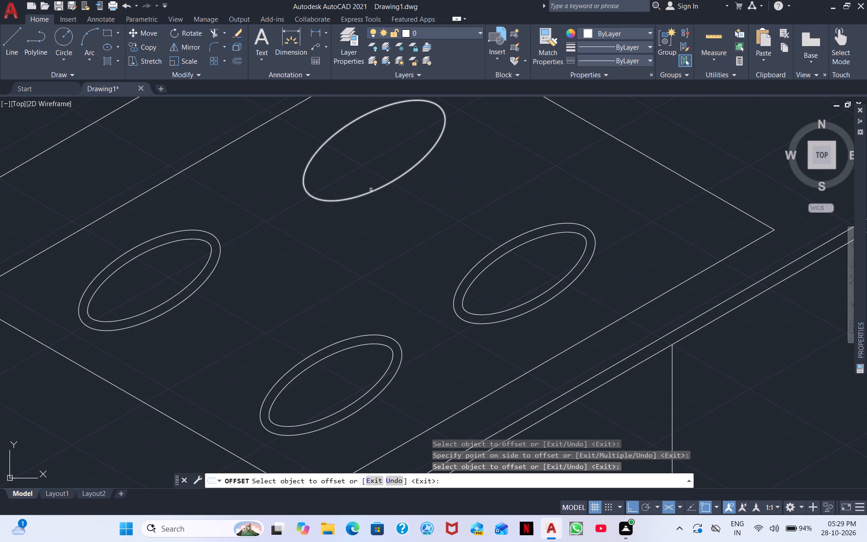
left_click(370, 192)
left_click(371, 185)
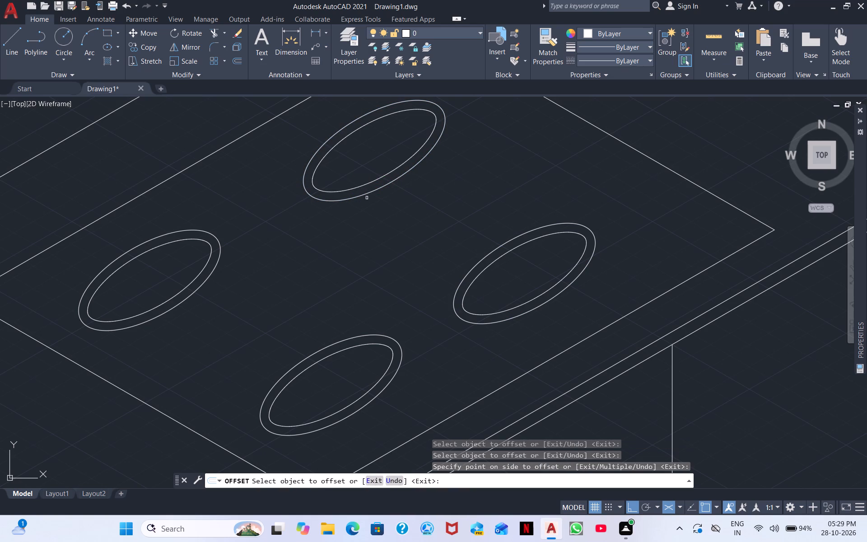
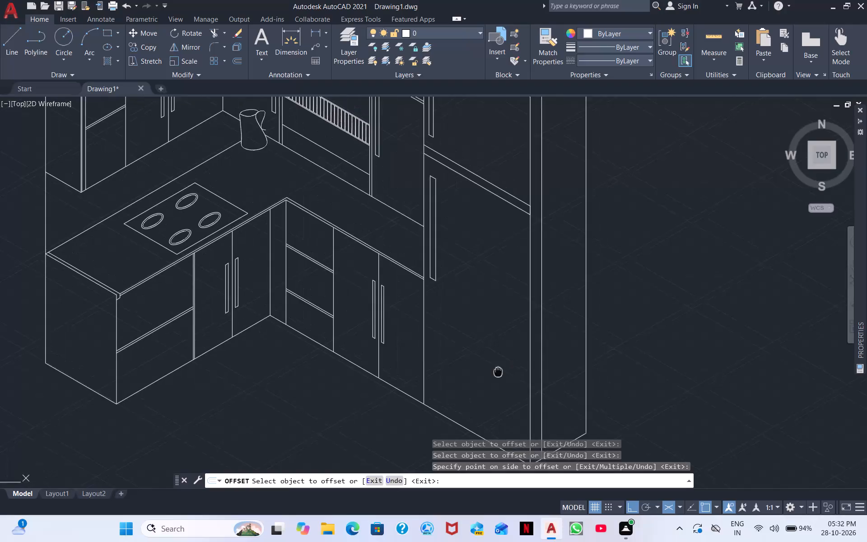
End the burner offsetting and examine the isometric kitchen, from the wall cabinets, oven and tall unit to the complete drawing.
middle_click_drag(497, 372, 461, 528)
middle_click_drag(385, 327, 453, 435)
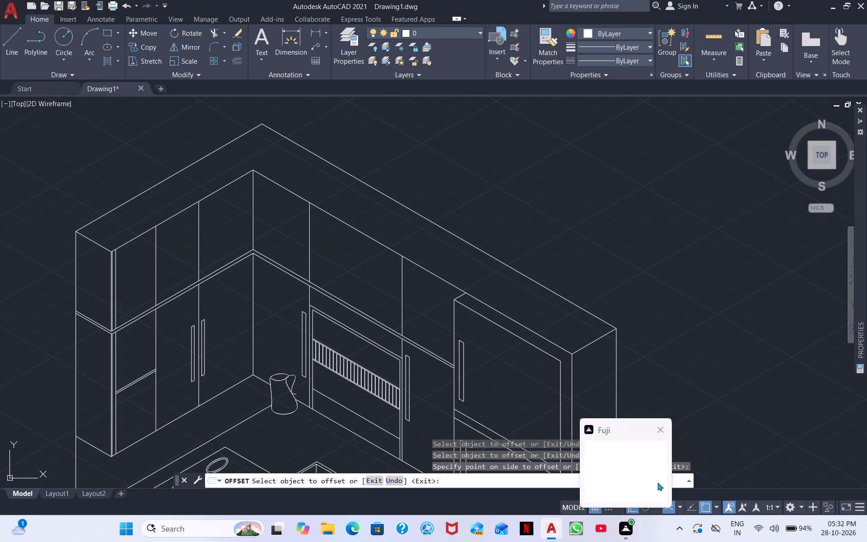
left_click(691, 366)
middle_click_drag(576, 327, 603, 235)
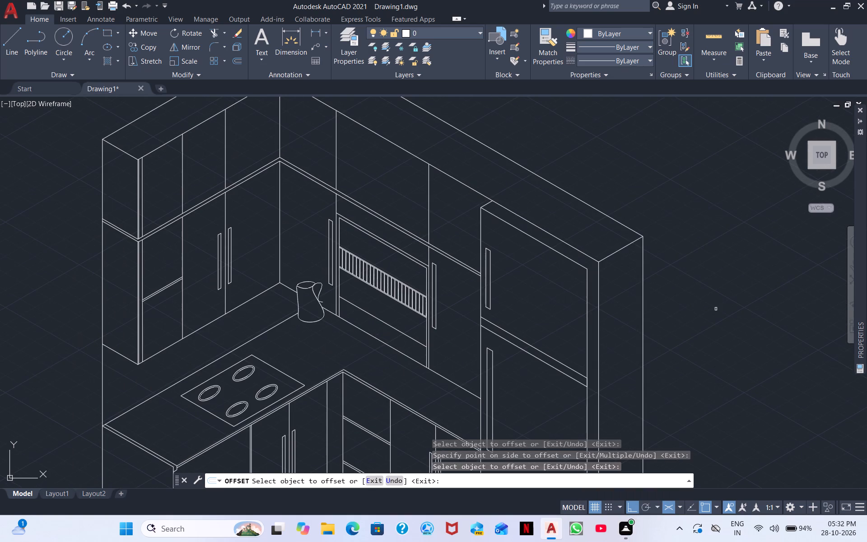
key("Escape")
scroll(652, 323, "down", 2)
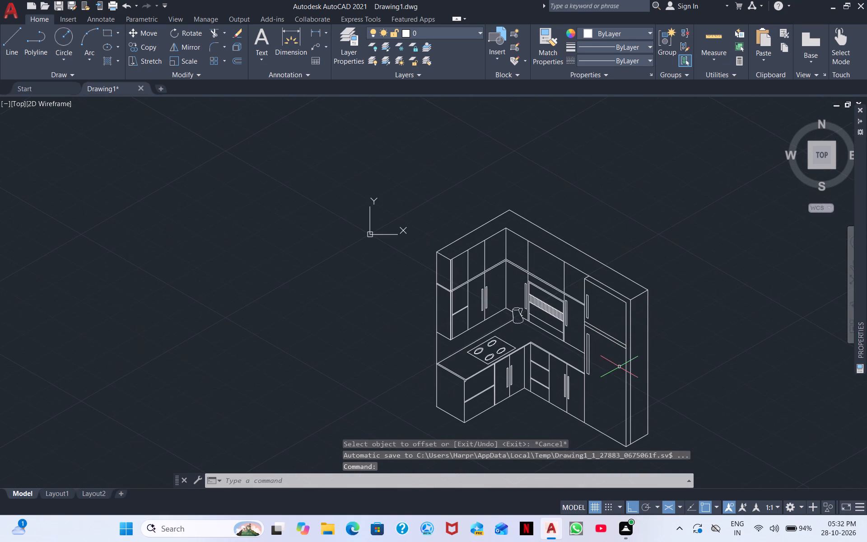
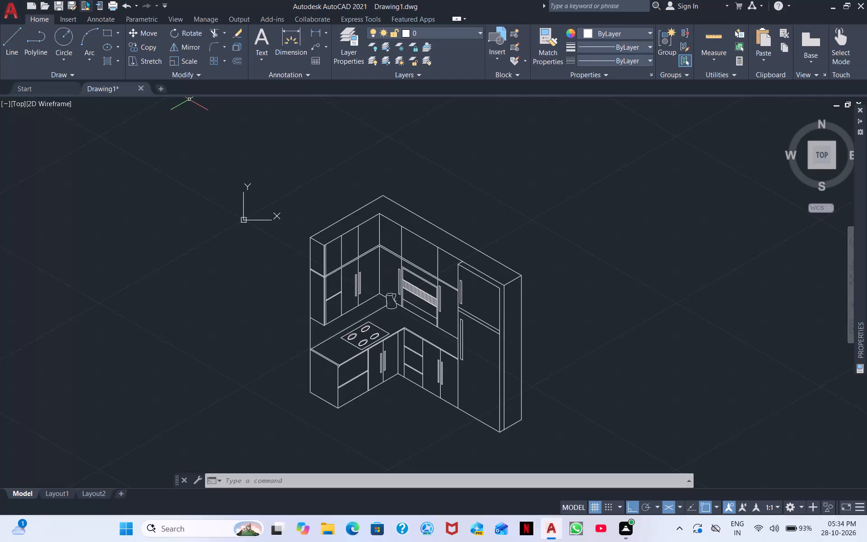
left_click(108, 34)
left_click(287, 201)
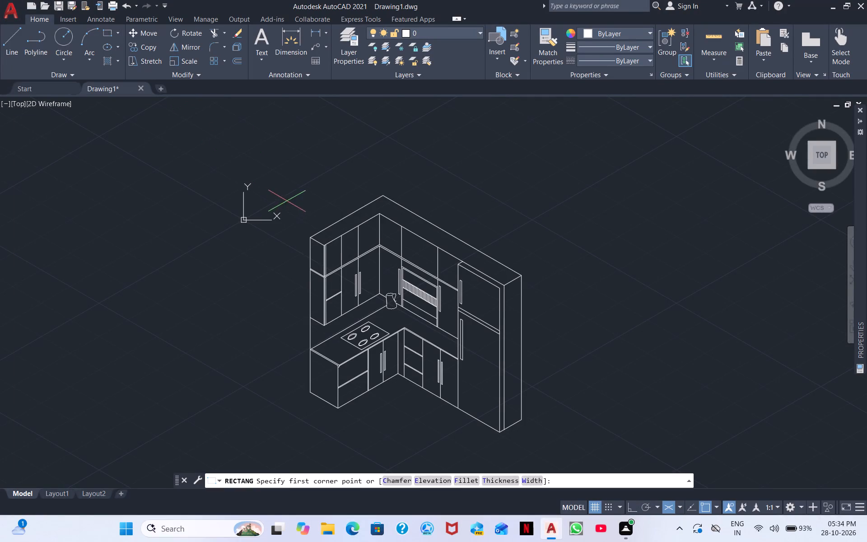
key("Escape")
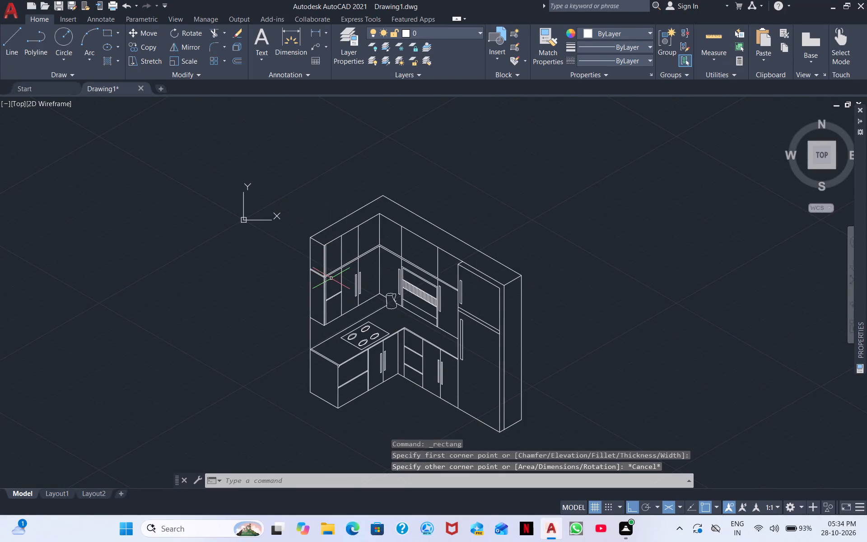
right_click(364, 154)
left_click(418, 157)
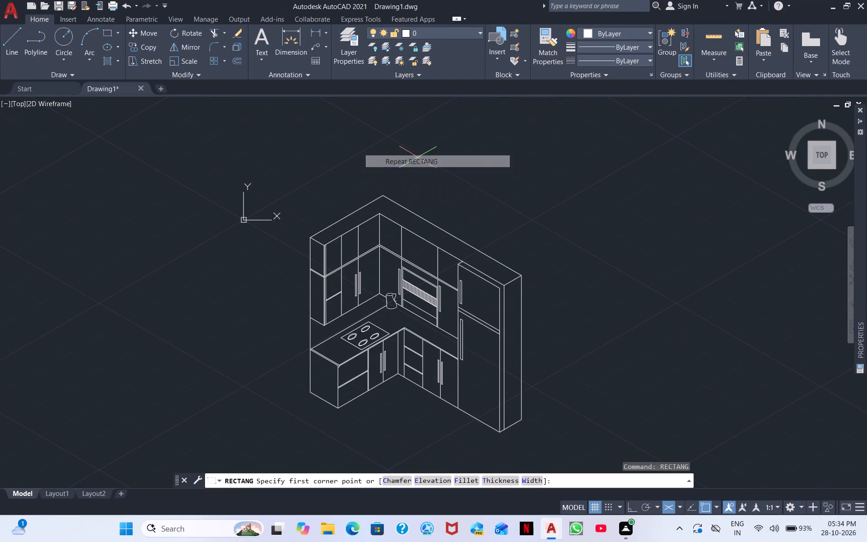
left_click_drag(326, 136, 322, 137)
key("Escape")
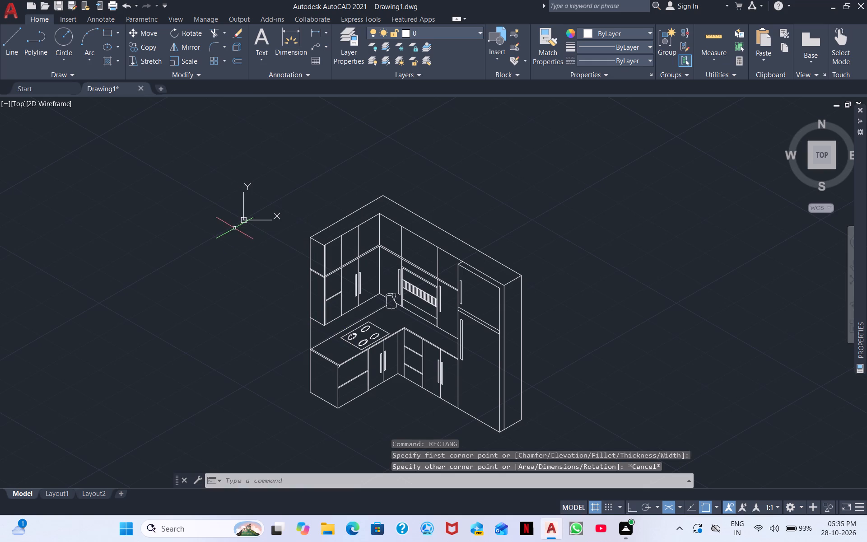
Draw a rectangular border around the whole isometric kitchen, leaving a margin on all sides.
right_click(256, 168)
left_click(294, 176)
left_click(256, 143)
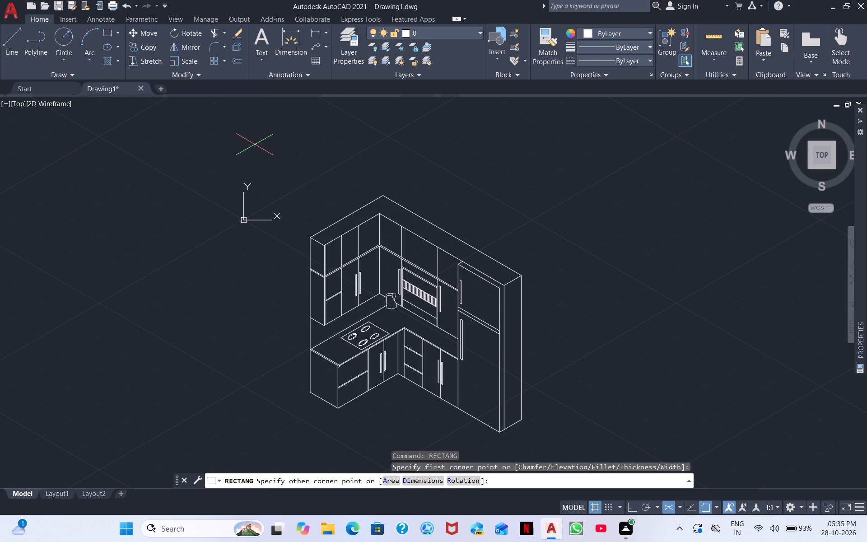
double_click(563, 445)
scroll(563, 437, "down", 1)
middle_click_drag(563, 437, 511, 360)
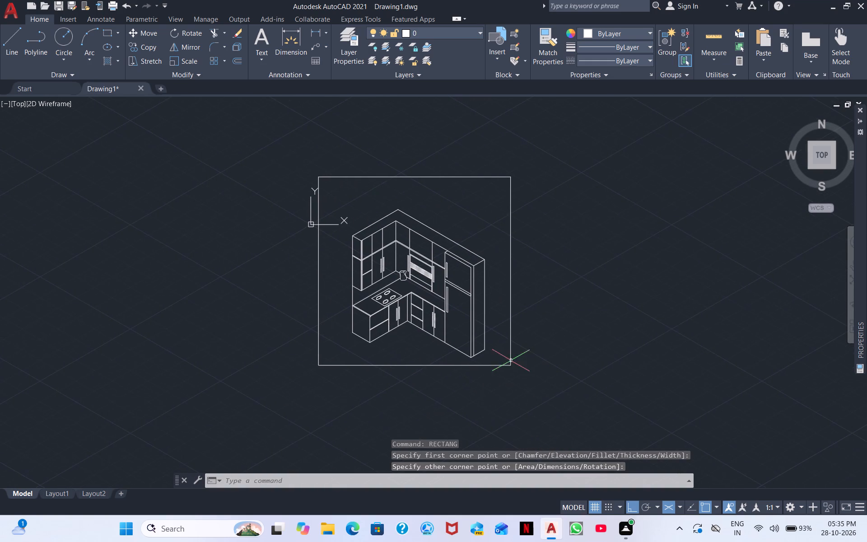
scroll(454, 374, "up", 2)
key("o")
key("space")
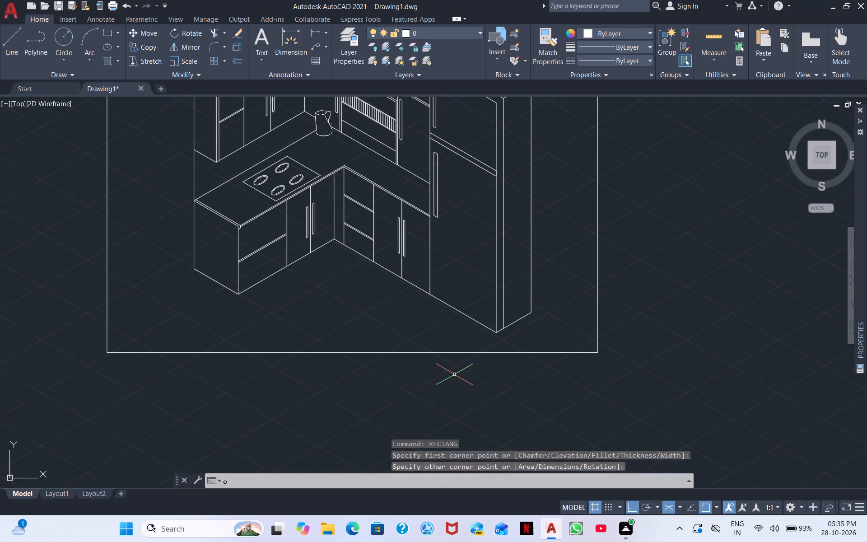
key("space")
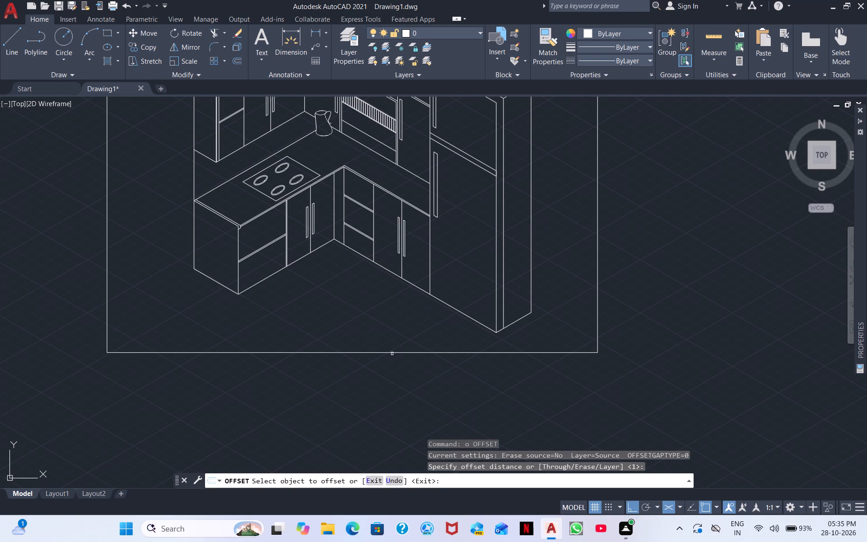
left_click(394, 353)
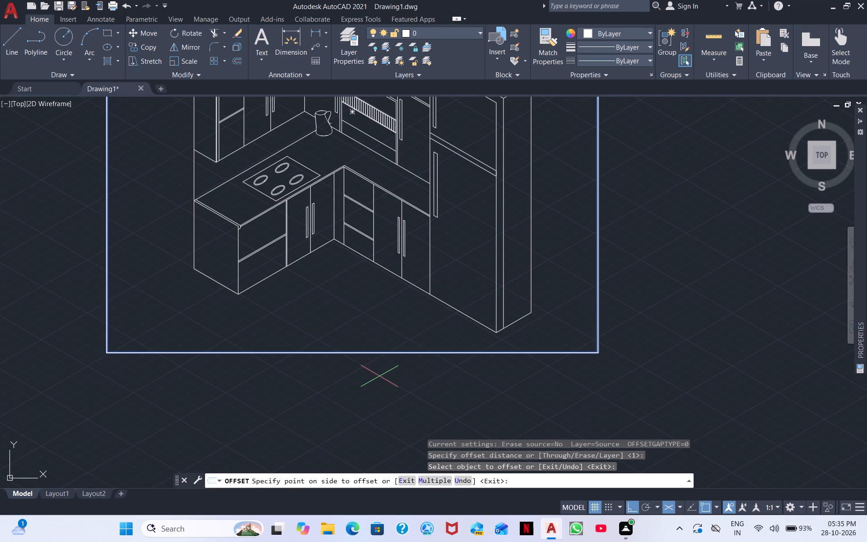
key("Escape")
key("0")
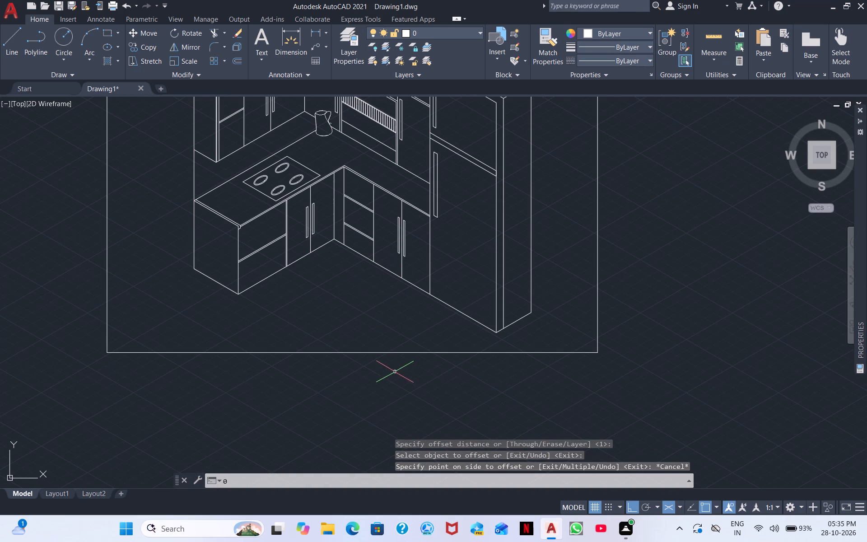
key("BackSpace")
Offset the rectangular border outward by 10 to form a double-line frame around the kitchen.
type("o")
key("space")
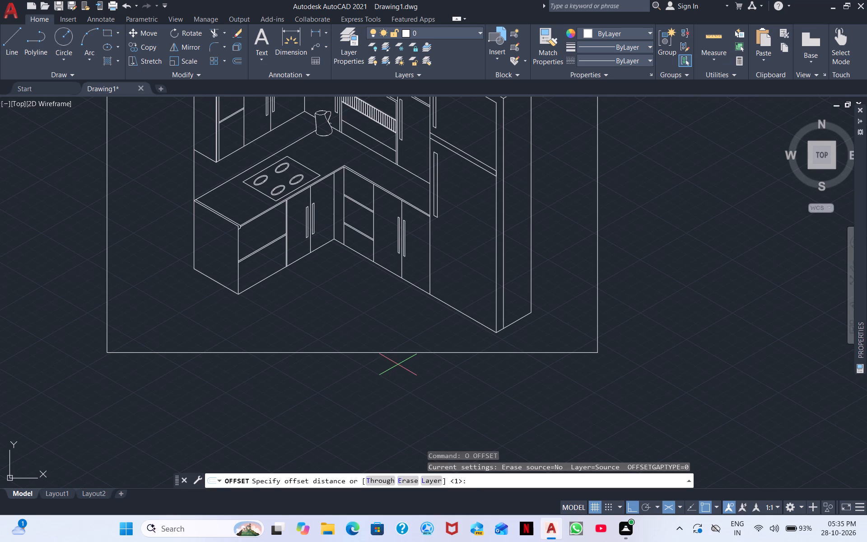
type("10")
key("Return")
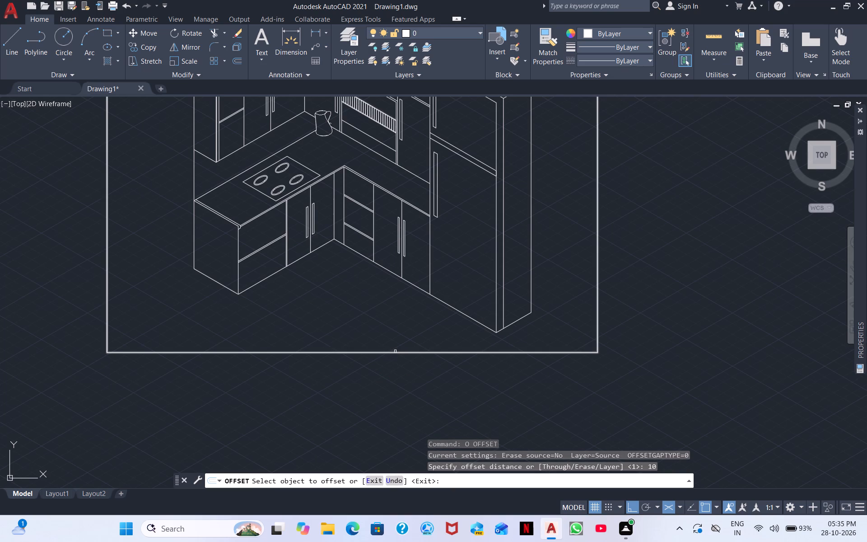
left_click(393, 352)
left_click(394, 367)
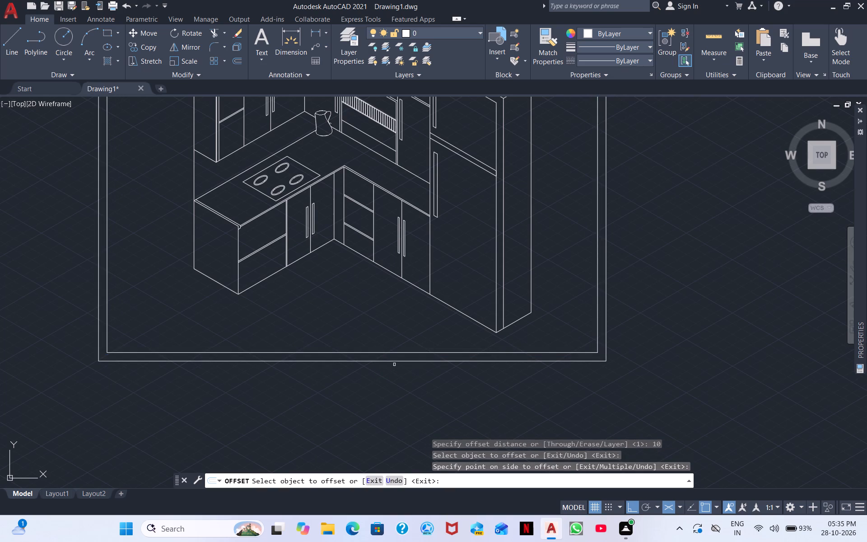
scroll(392, 364, "down", 1)
middle_click_drag(375, 344, 408, 441)
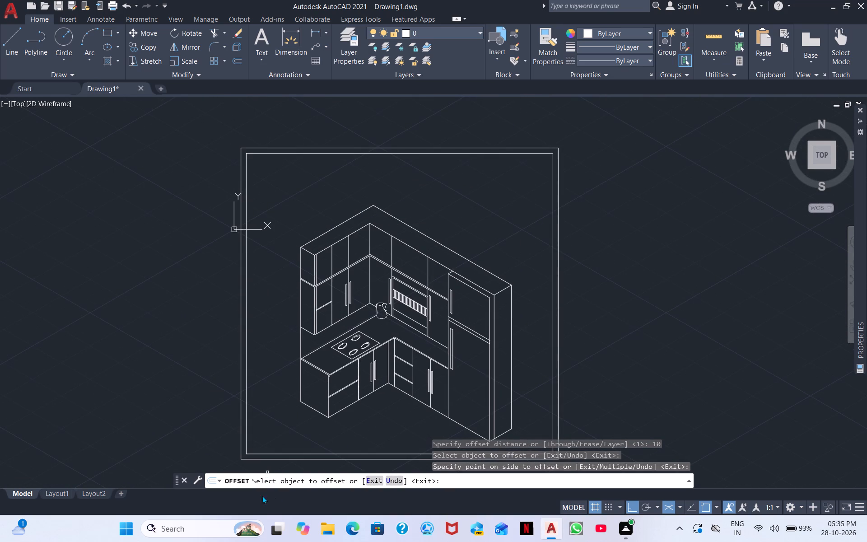
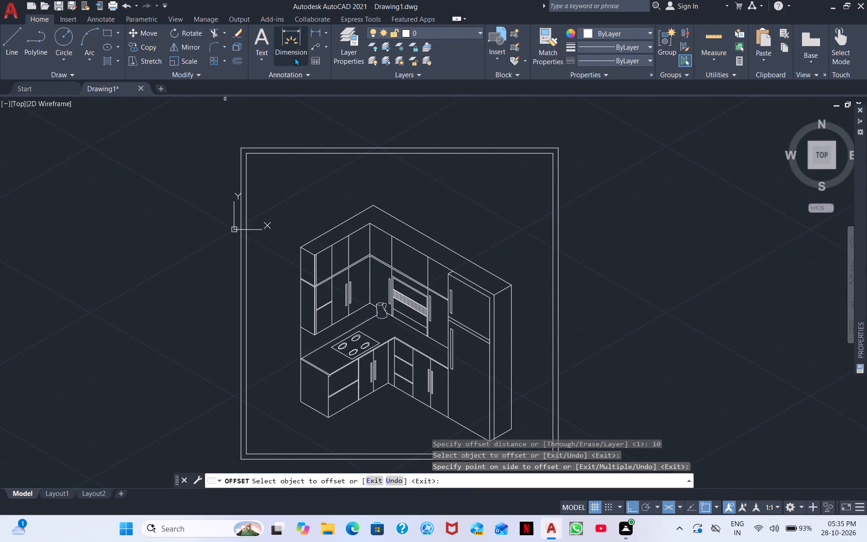
Save the drawing in the Documents folder under the file name SMALL KITCHEN 3D DESIGN.
left_click(1, 0)
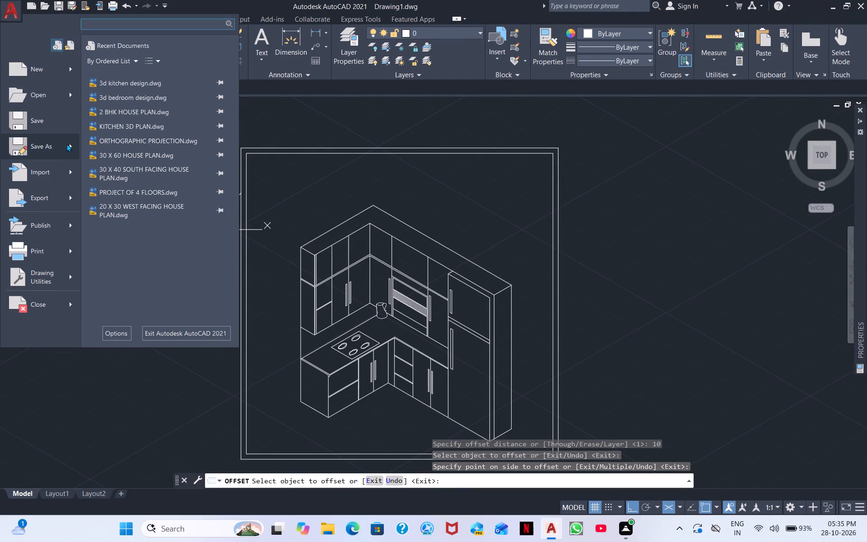
left_click(53, 129)
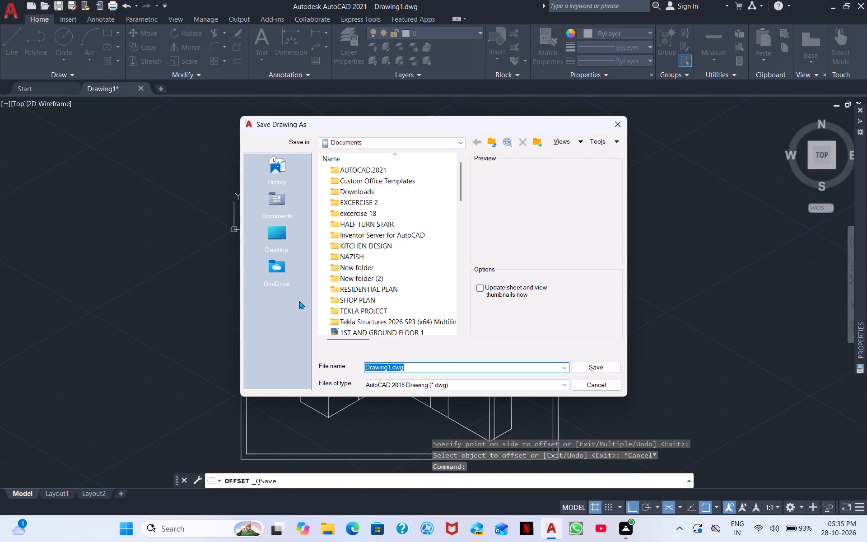
left_click(420, 372)
key("BackSpace")
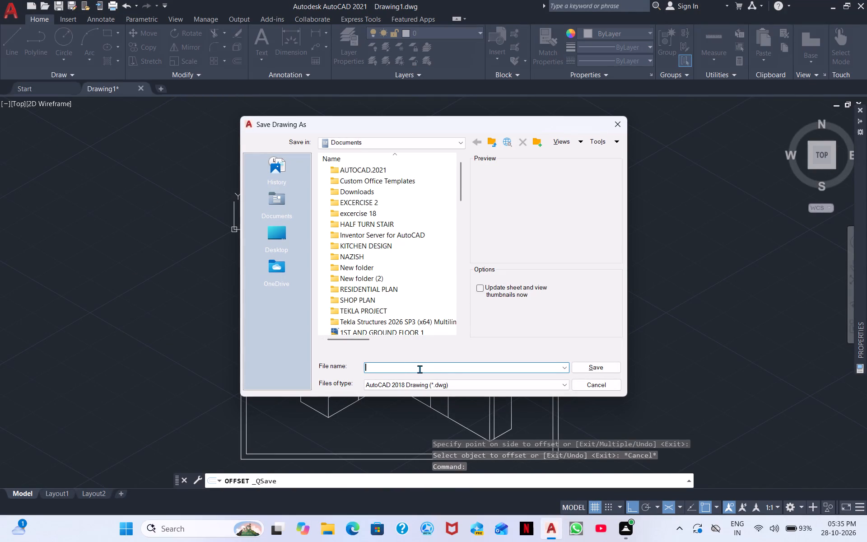
type("sma")
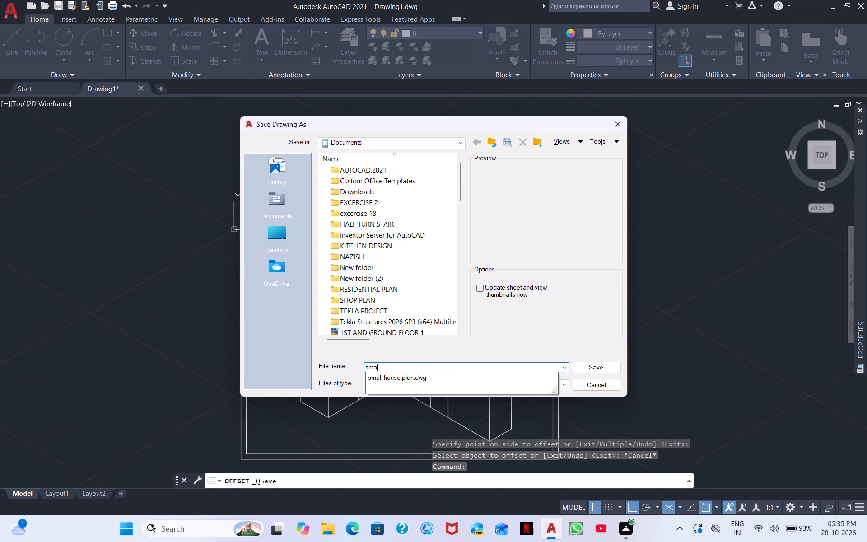
key("BackSpace")
key("BackSpace")
key("BackSpace")
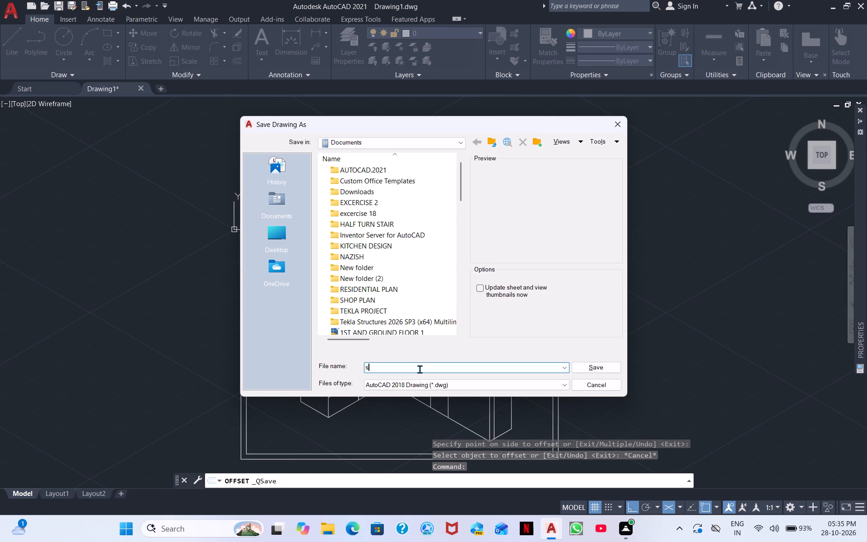
key("s")
type("MA")
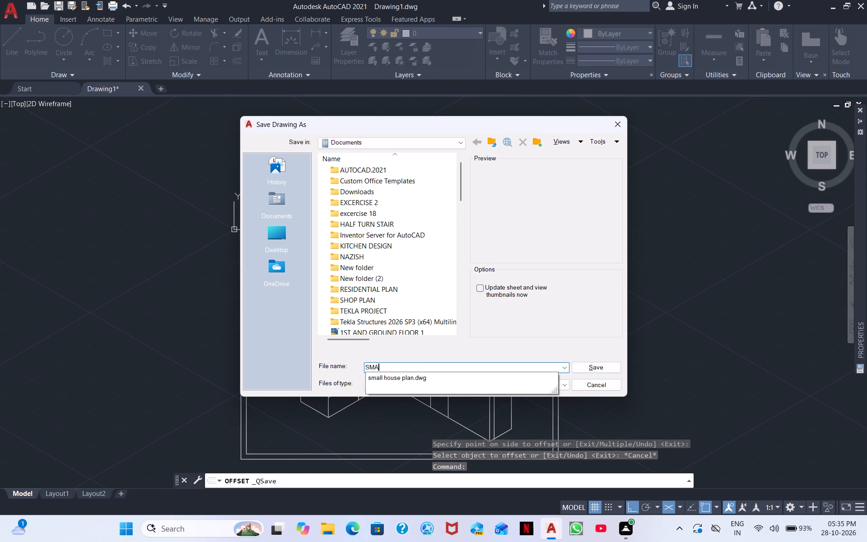
type("LL L")
key("BackSpace")
type("KIT")
type("CHEN")
key("space")
key("2")
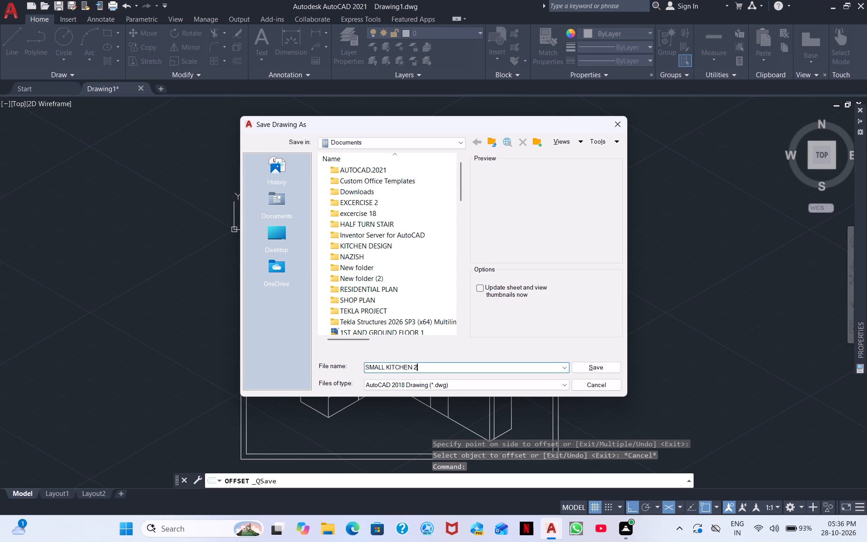
key("BackSpace")
key("3")
type("D DESIGN")
left_click(602, 369)
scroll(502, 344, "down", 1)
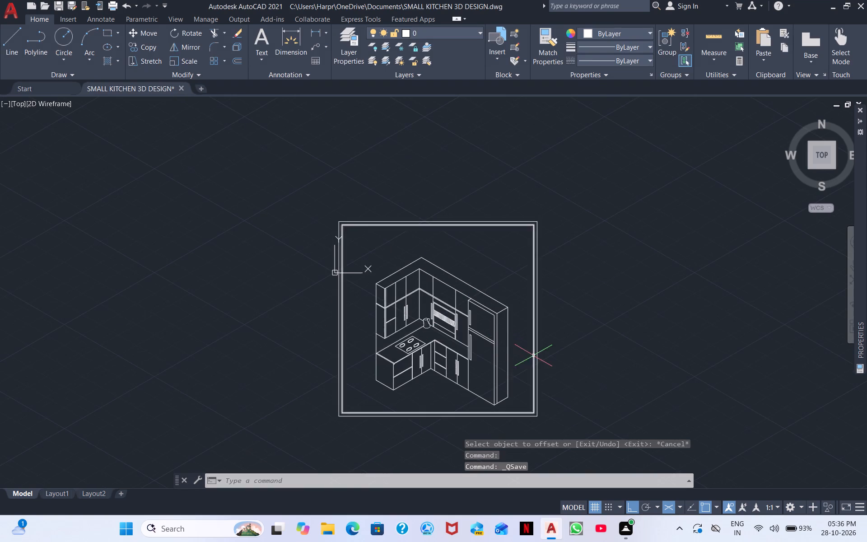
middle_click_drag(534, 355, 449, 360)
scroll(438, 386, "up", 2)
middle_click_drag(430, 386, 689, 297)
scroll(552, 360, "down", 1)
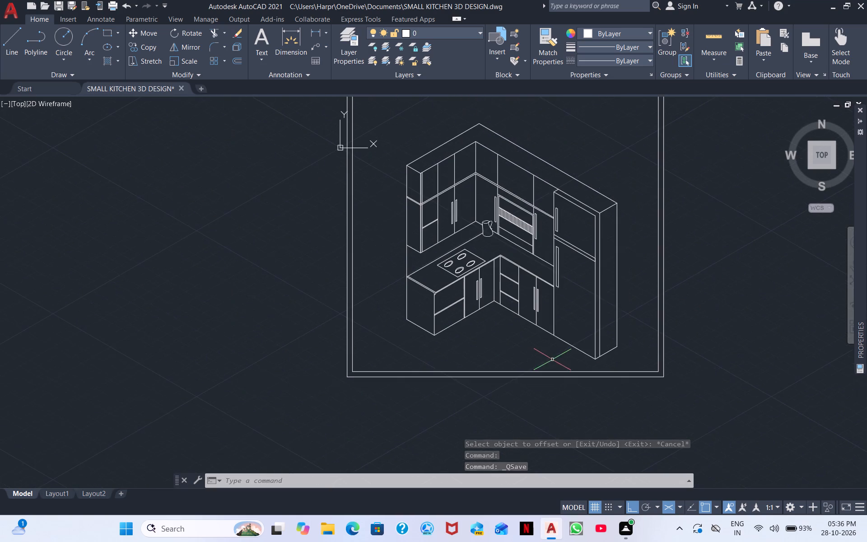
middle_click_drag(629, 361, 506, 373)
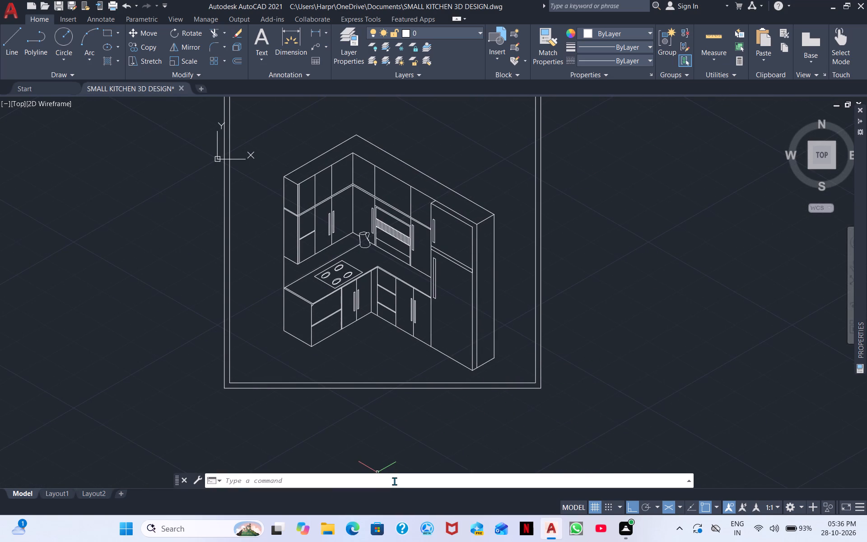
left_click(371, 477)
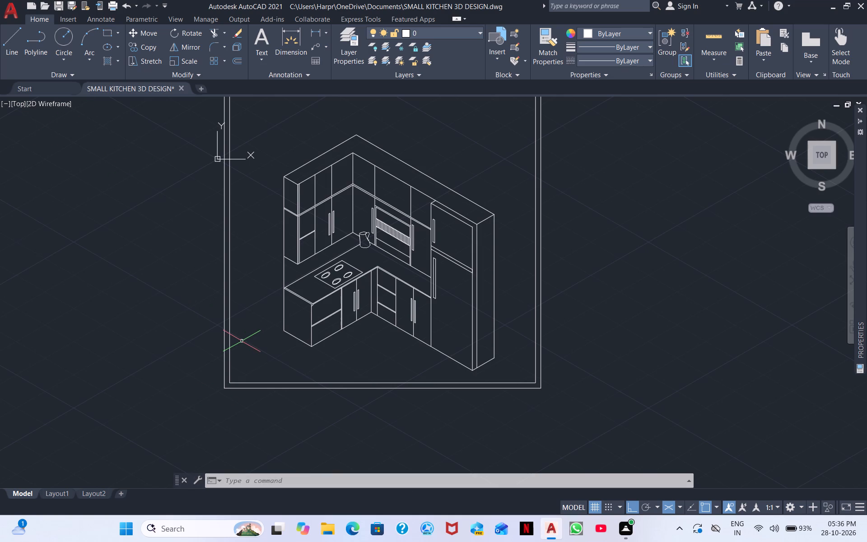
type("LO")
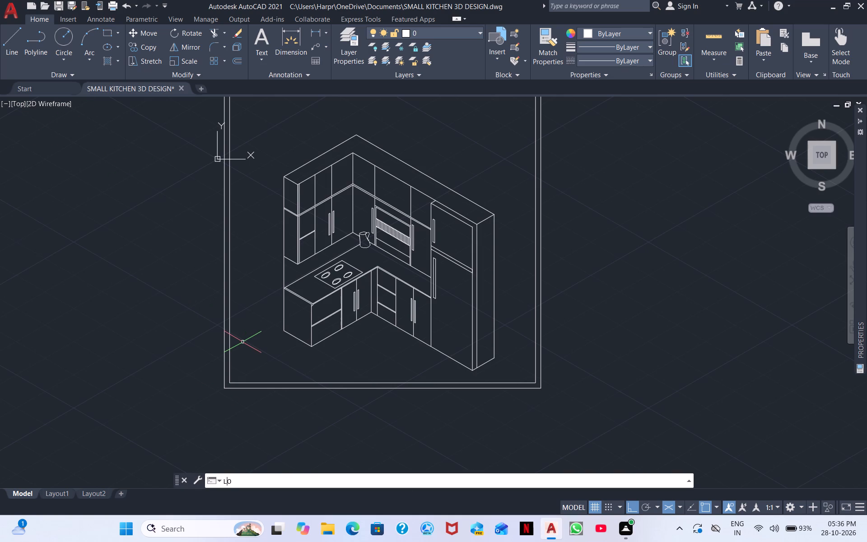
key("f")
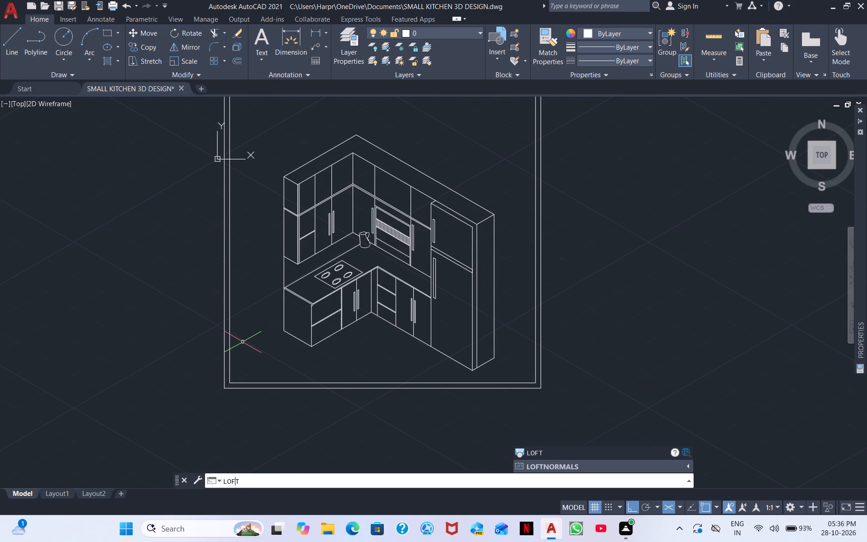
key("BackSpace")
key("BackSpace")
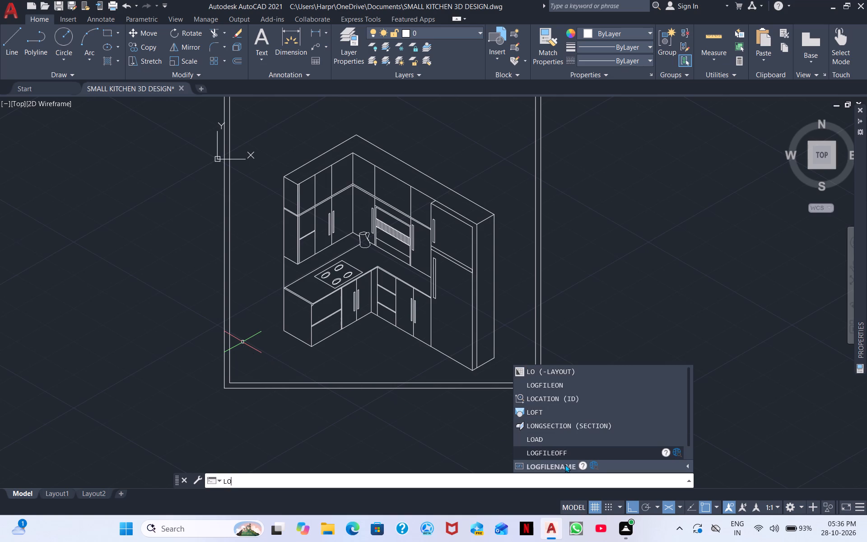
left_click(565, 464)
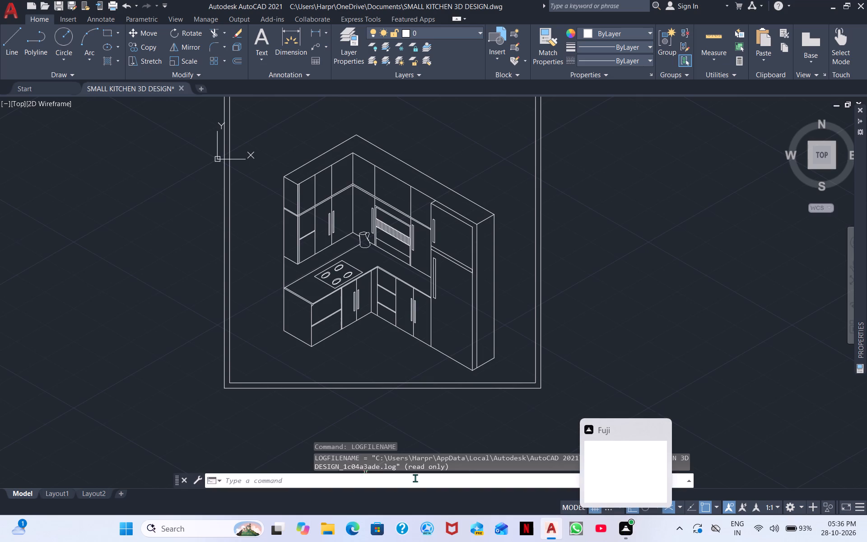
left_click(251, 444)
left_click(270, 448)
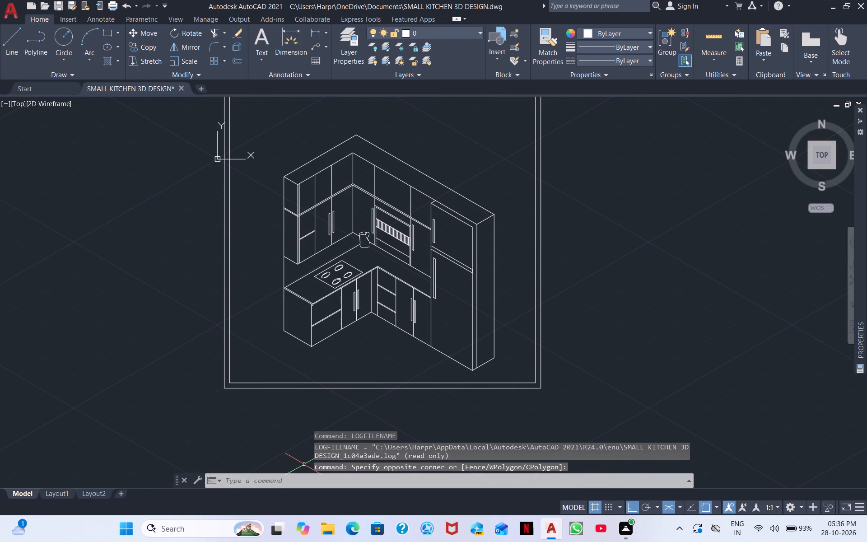
Save the kitchen drawing again under its current name.
key("ctrl+s")
Set up a plot with the previous plot's page setup and a window plot area enclosing the whole double-line frame.
key("ctrl+p")
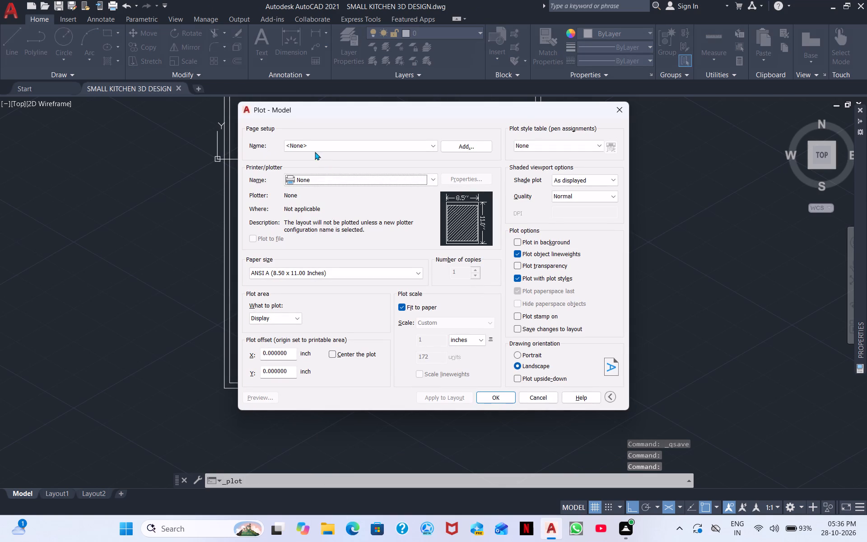
left_click(326, 142)
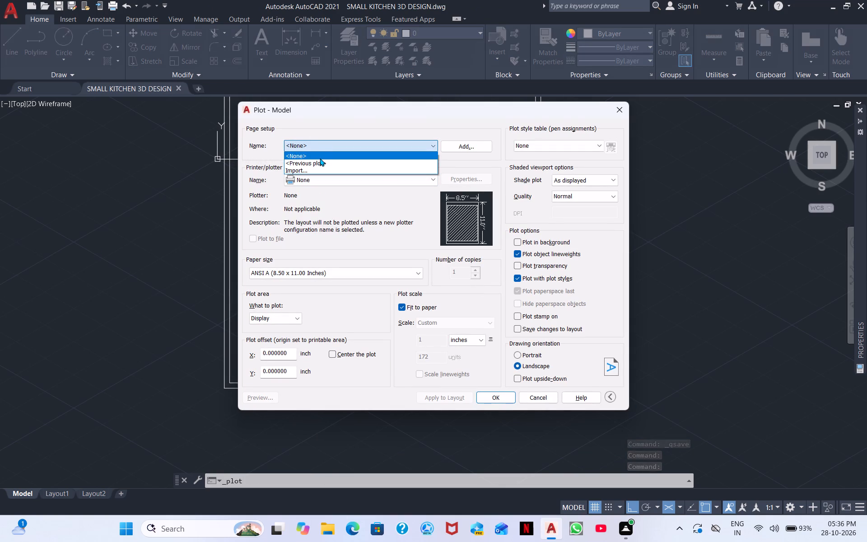
left_click(320, 159)
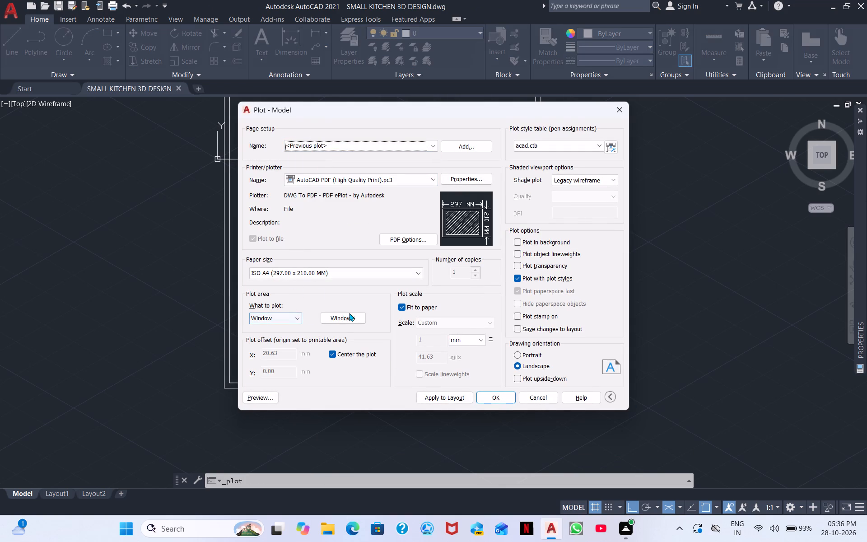
left_click(344, 318)
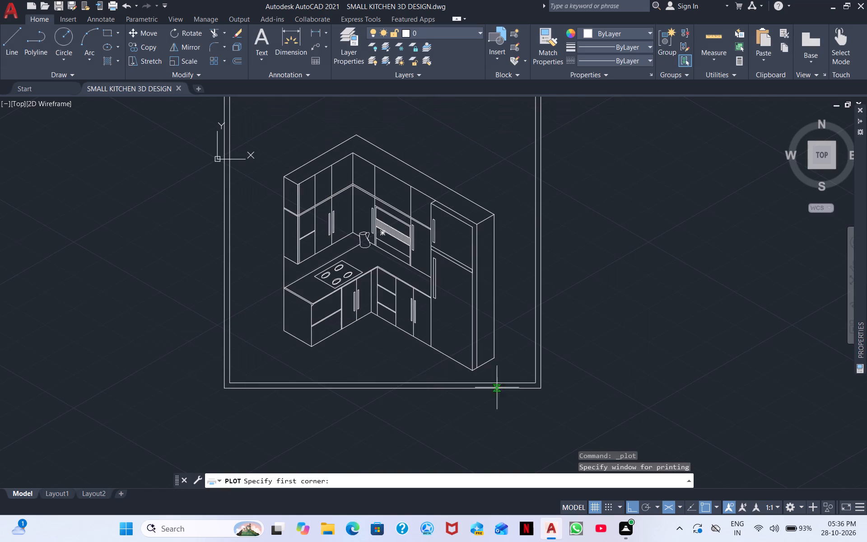
scroll(553, 391, "down", 2)
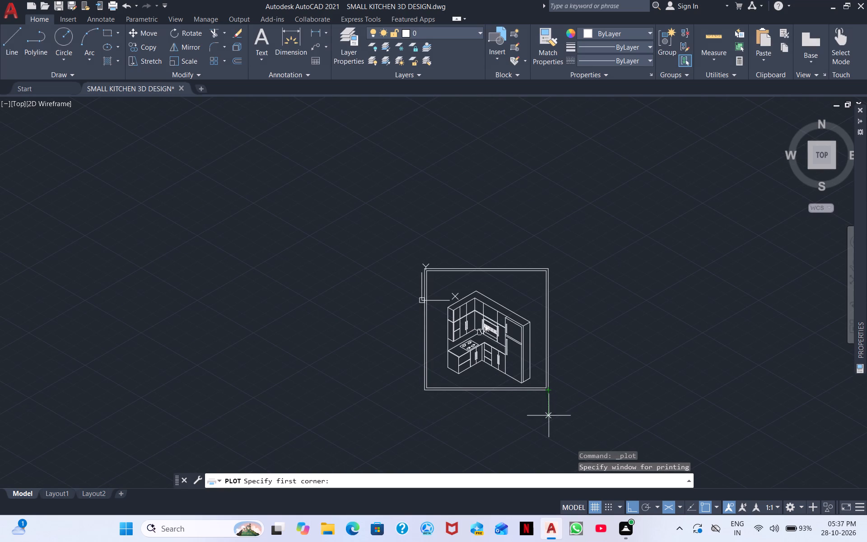
left_click_drag(578, 408, 573, 408)
left_click(384, 213)
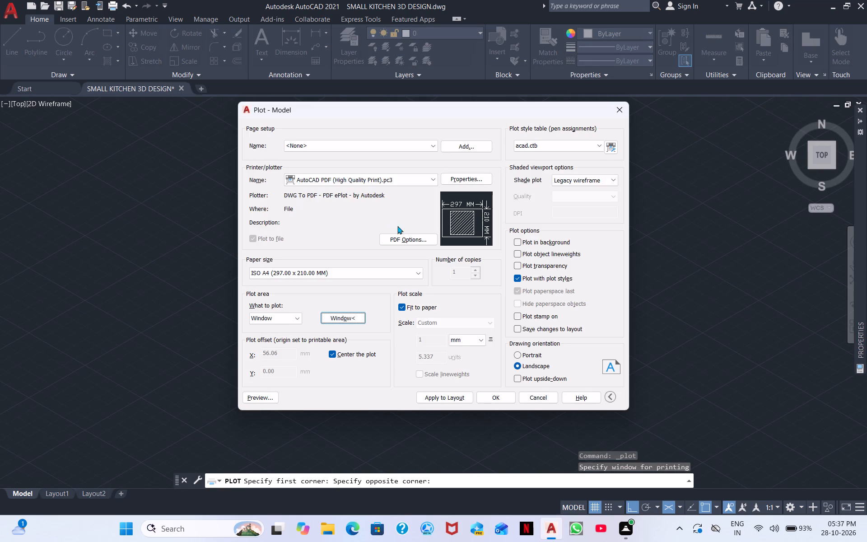
Preview the plot and examine the framed kitchen's linework and placement on the sheet.
left_click(273, 397)
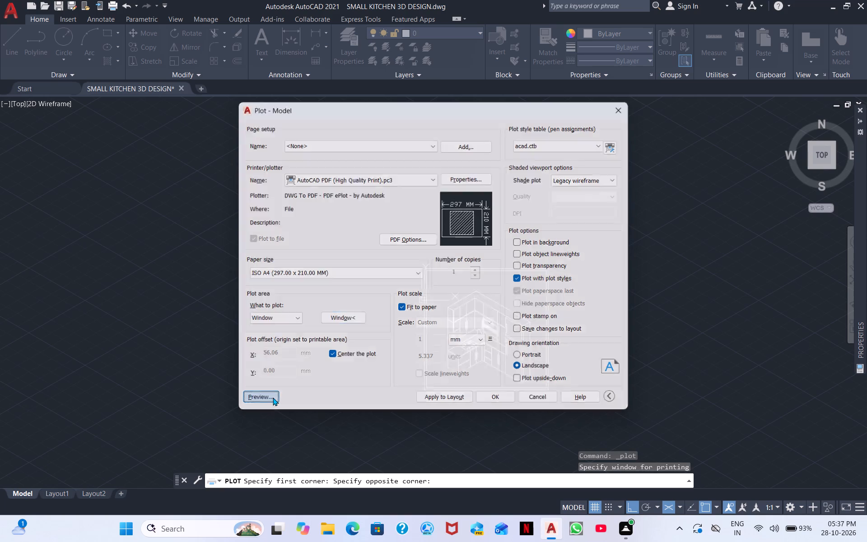
scroll(451, 301, "up", 5)
scroll(524, 305, "down", 3)
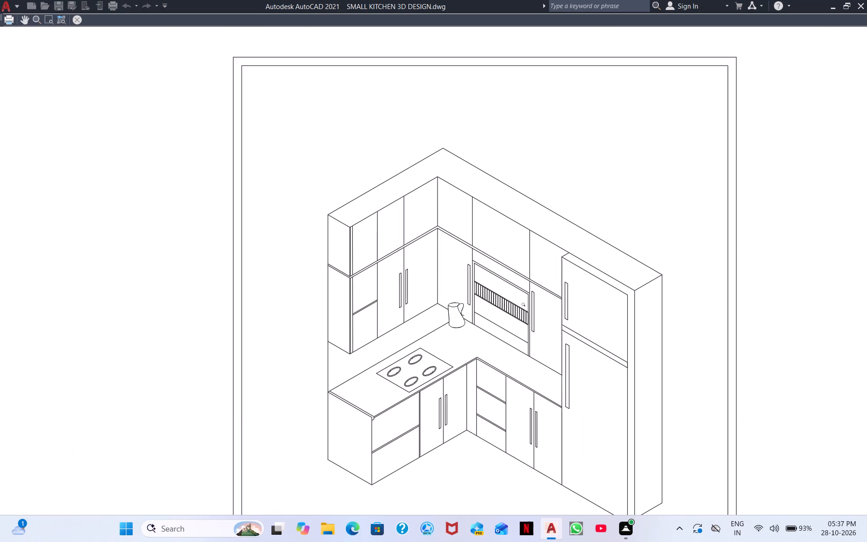
middle_click_drag(543, 312, 465, 178)
scroll(546, 311, "up", 1)
scroll(436, 220, "down", 2)
middle_click_drag(505, 246, 506, 246)
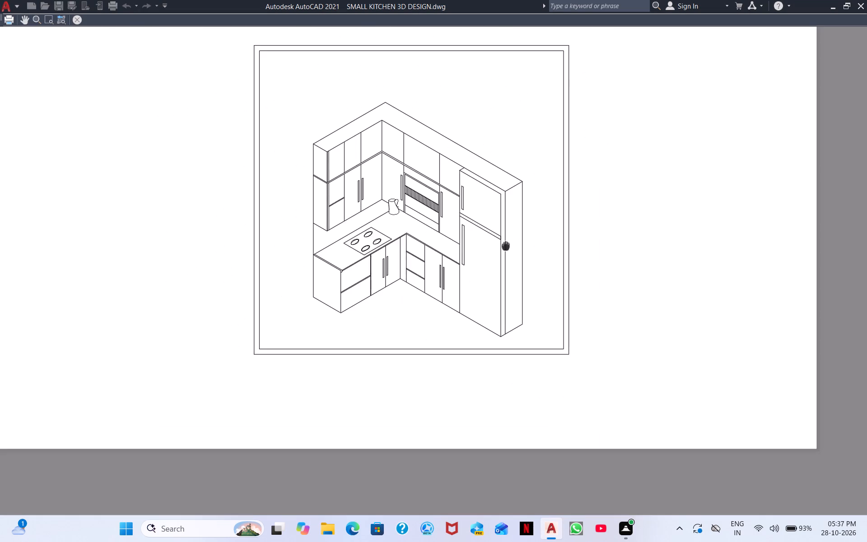
middle_click_drag(506, 246, 325, 251)
scroll(325, 251, "up", 2)
scroll(330, 256, "down", 3)
scroll(389, 259, "up", 2)
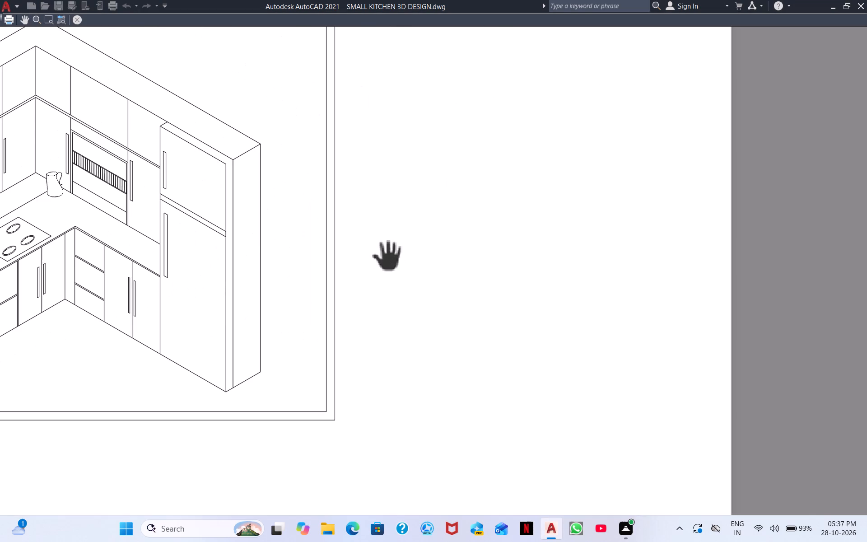
scroll(226, 239, "up", 2)
middle_click_drag(149, 242, 357, 209)
scroll(458, 201, "down", 2)
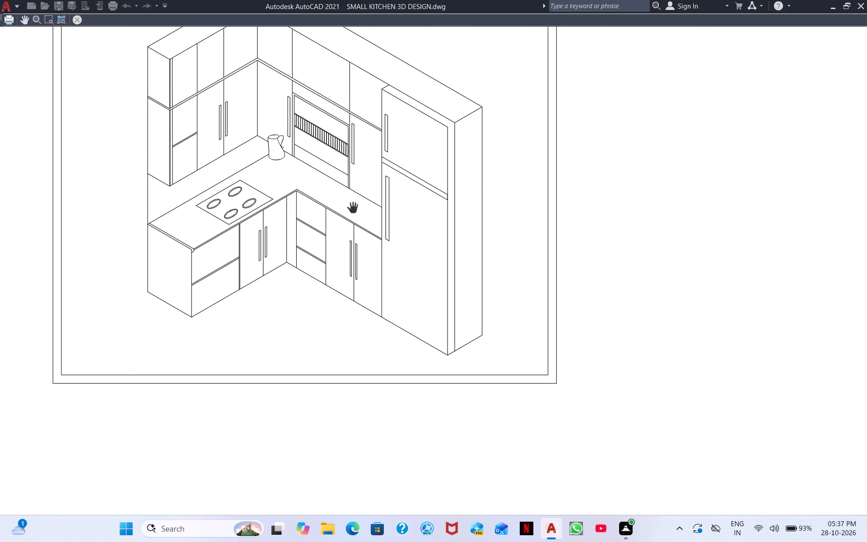
scroll(310, 210, "up", 2)
scroll(310, 210, "down", 2)
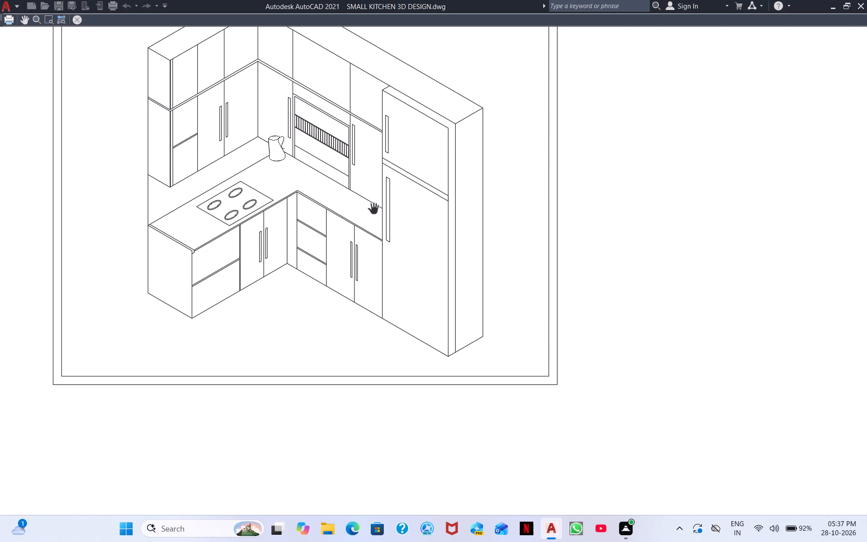
scroll(373, 209, "down", 2)
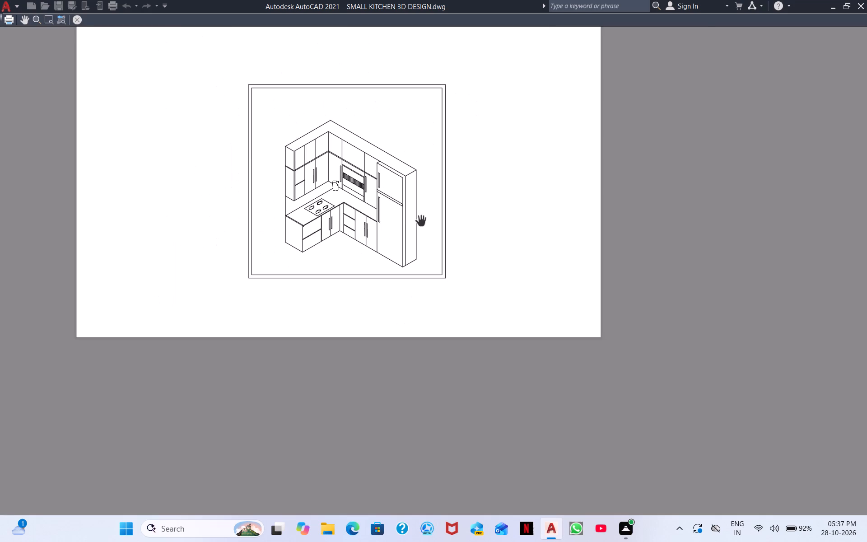
scroll(425, 219, "up", 1)
key("Return")
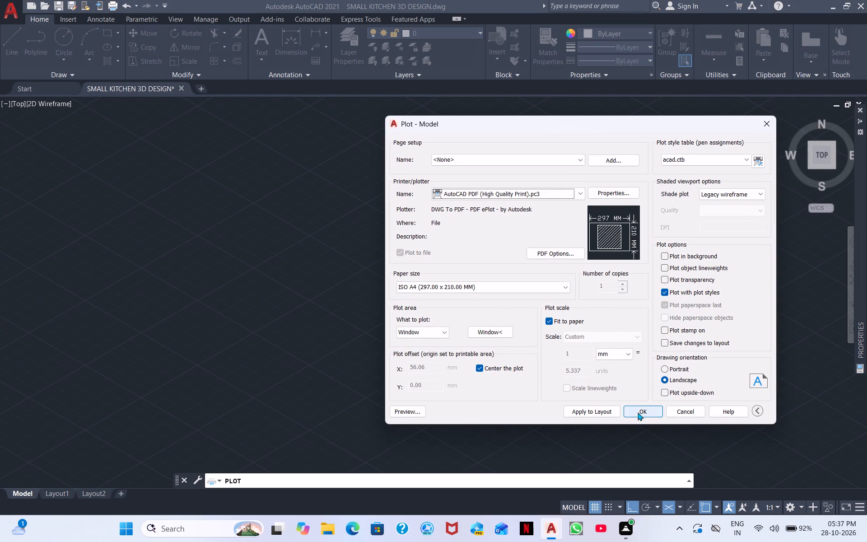
Plot the drawing to SMALL KITCHEN 3D DESIGN-Model.pdf in the Documents folder and close the opened PDF.
left_click(638, 411)
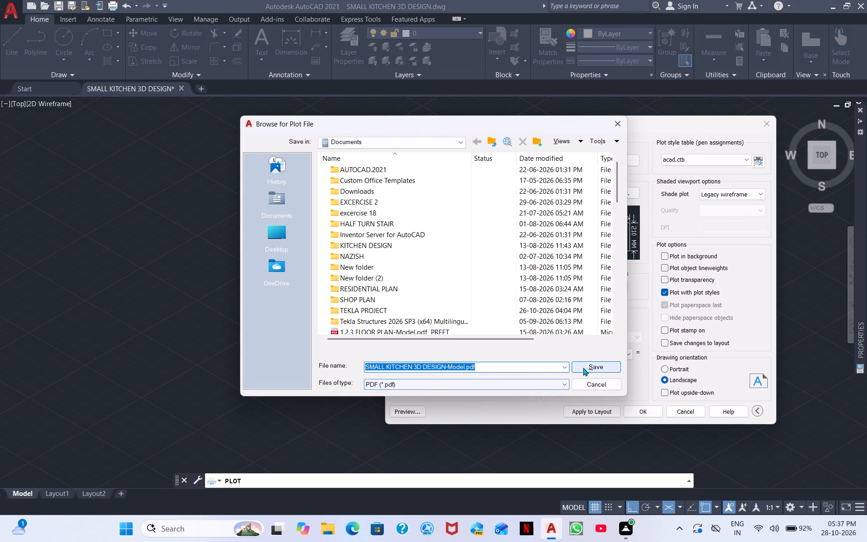
left_click(589, 366)
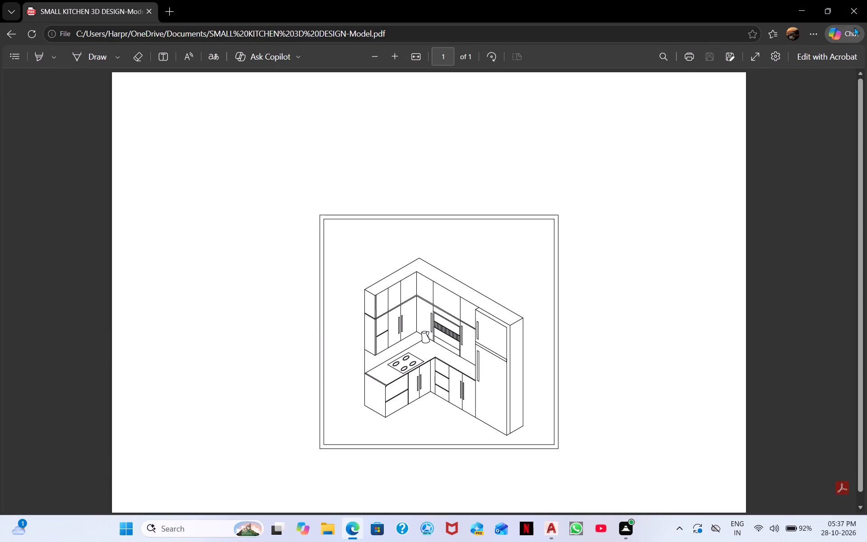
left_click(852, 18)
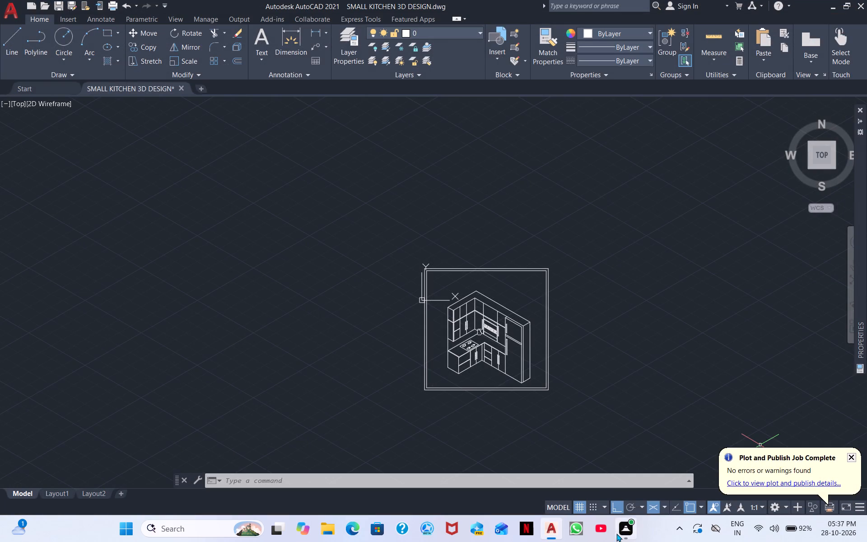